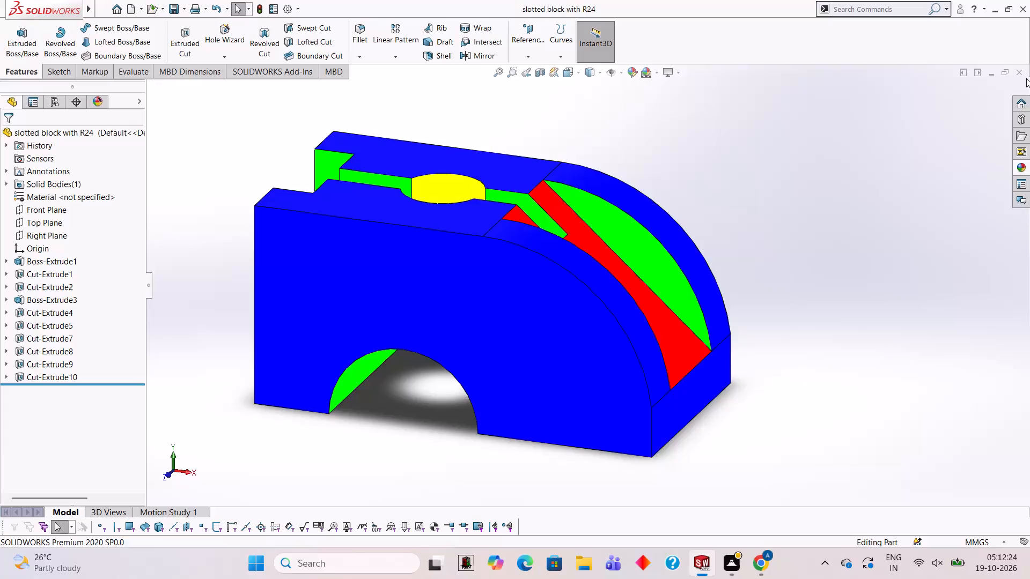
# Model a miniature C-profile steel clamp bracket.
# Close the slotted block part and create a new Part document.
pyautogui.click(1025, 77)
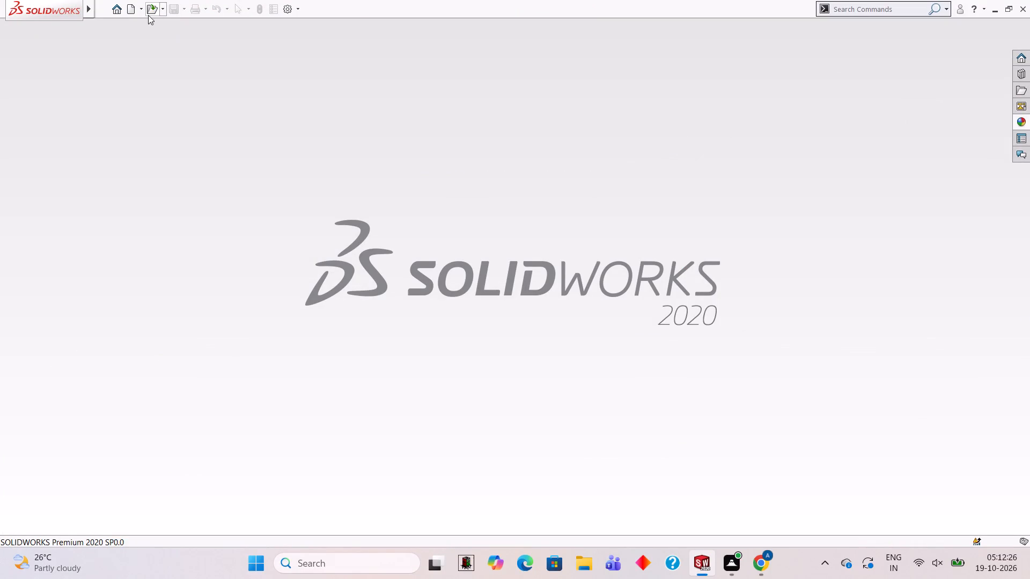
pyautogui.click(134, 10)
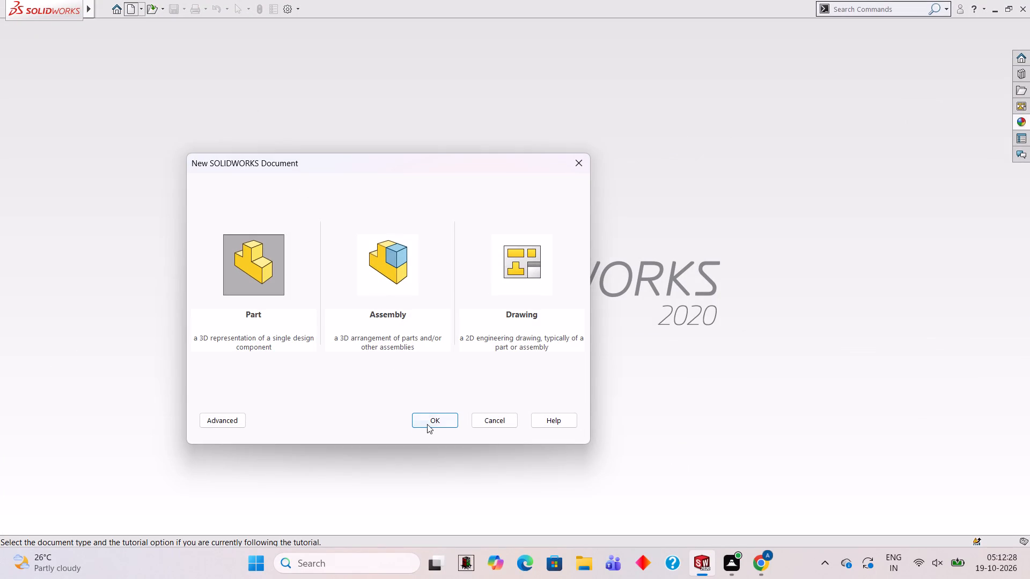
pyautogui.click(428, 424)
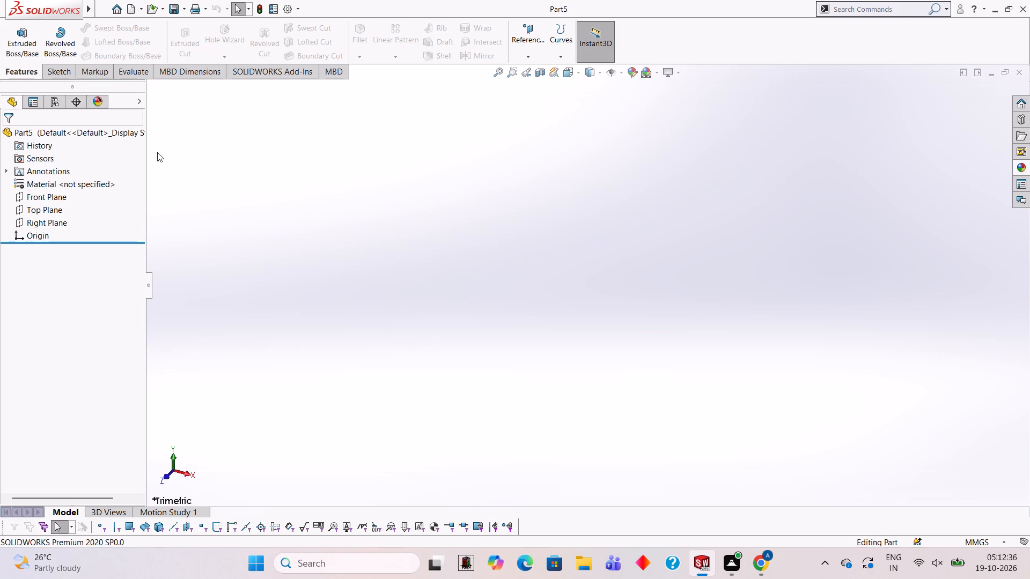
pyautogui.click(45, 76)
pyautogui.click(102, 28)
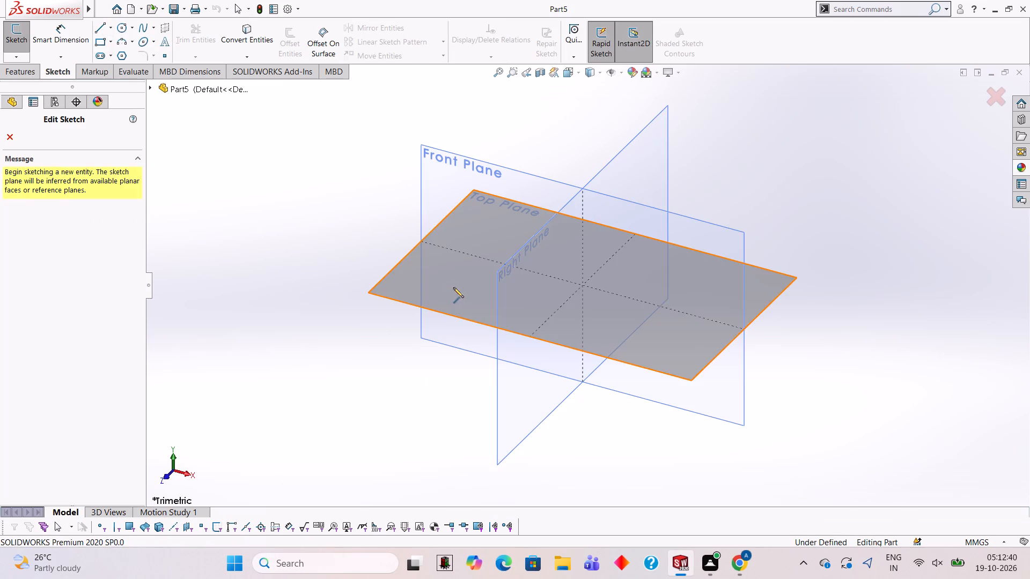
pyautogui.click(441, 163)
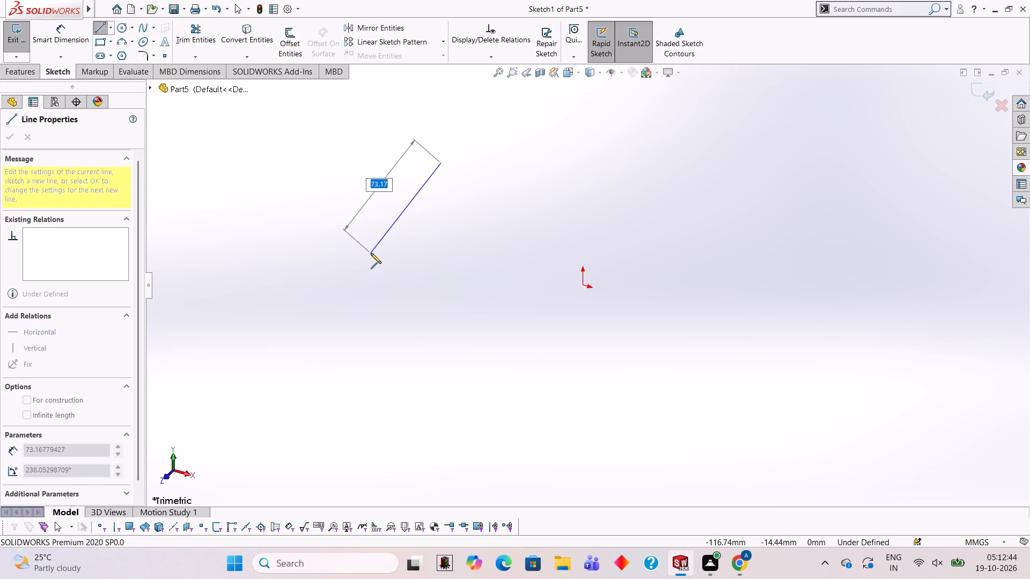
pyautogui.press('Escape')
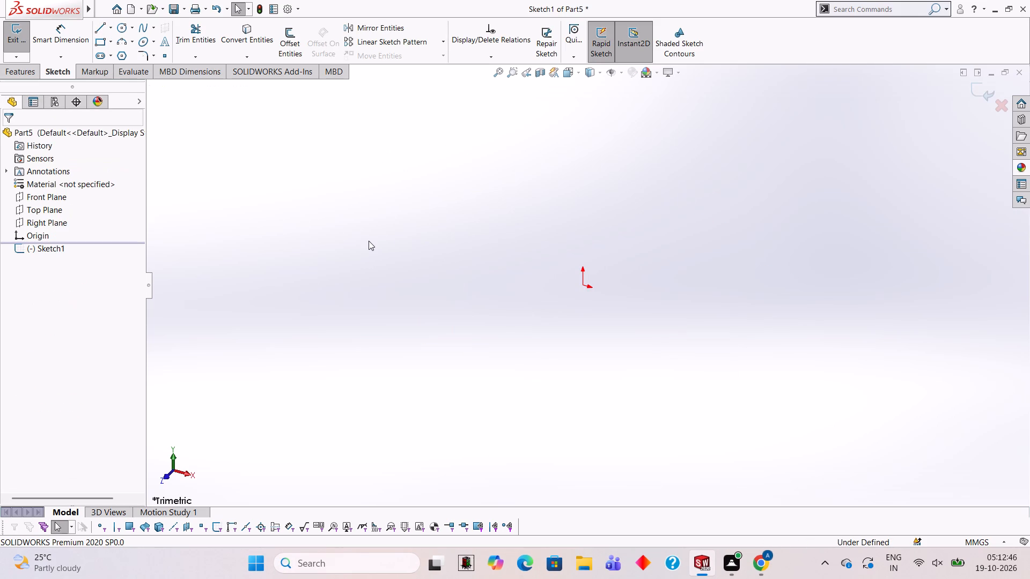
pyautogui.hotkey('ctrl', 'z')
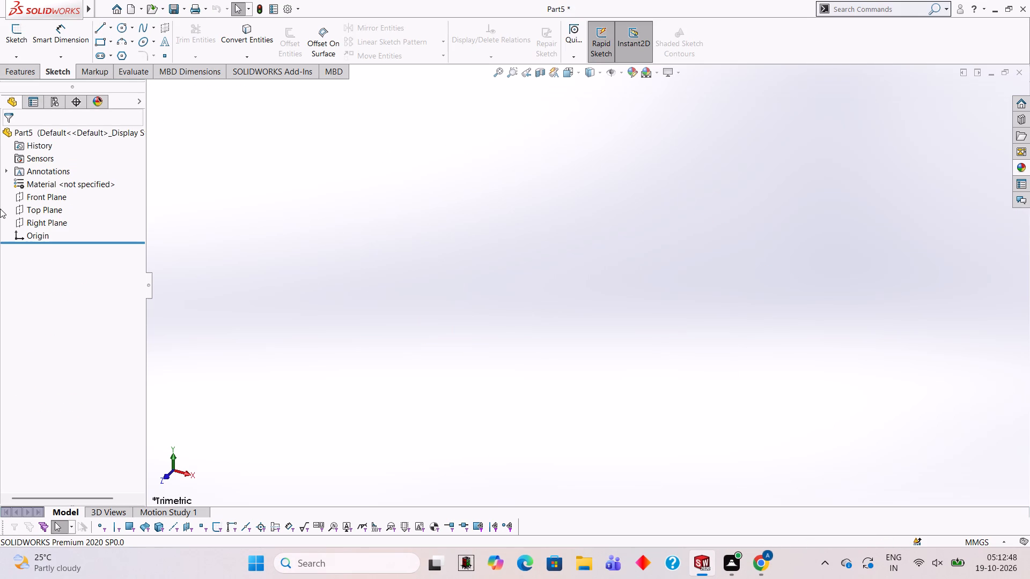
# Open a new sketch on the Front Plane.
pyautogui.click(33, 194)
pyautogui.click(42, 176)
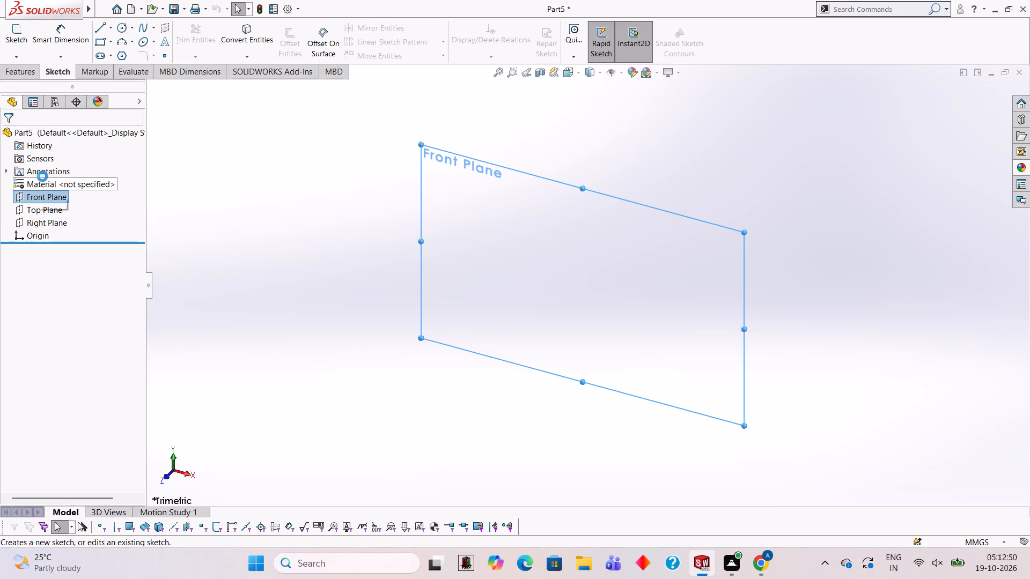
pyautogui.click(451, 252)
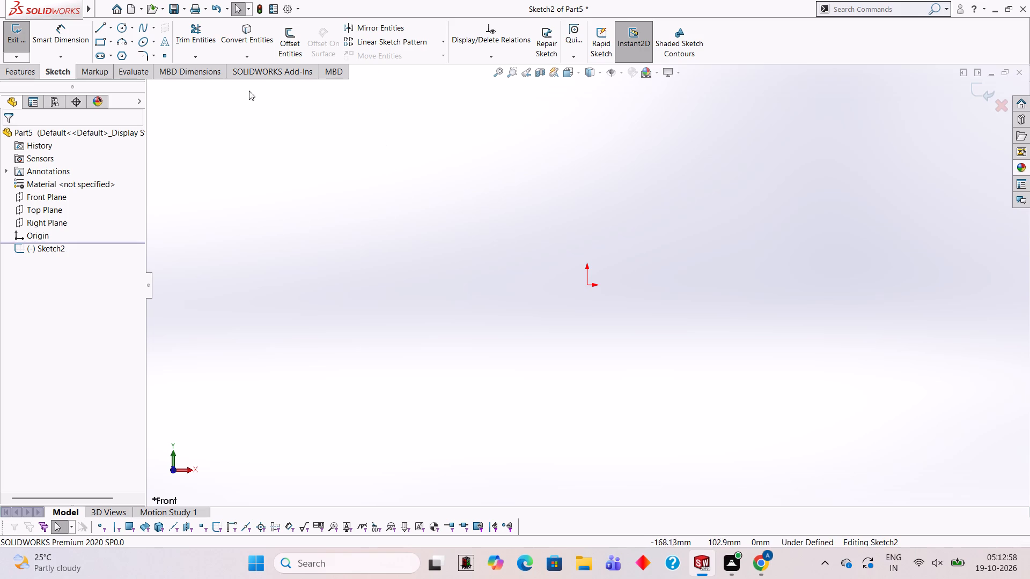
# Draw a 1.60 mm horizontal base line from the origin along the positive X direction.
pyautogui.click(95, 26)
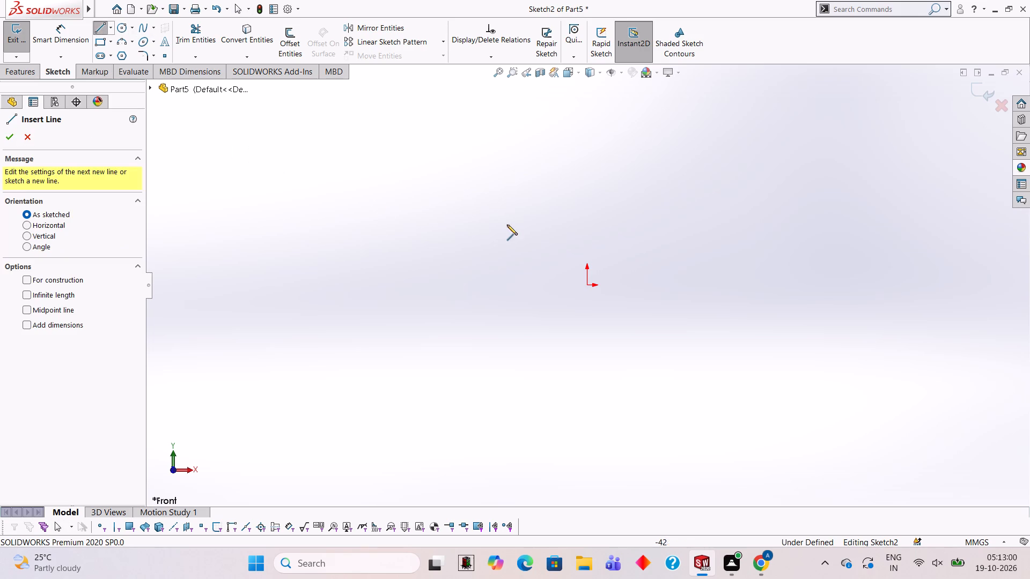
pyautogui.click(587, 284)
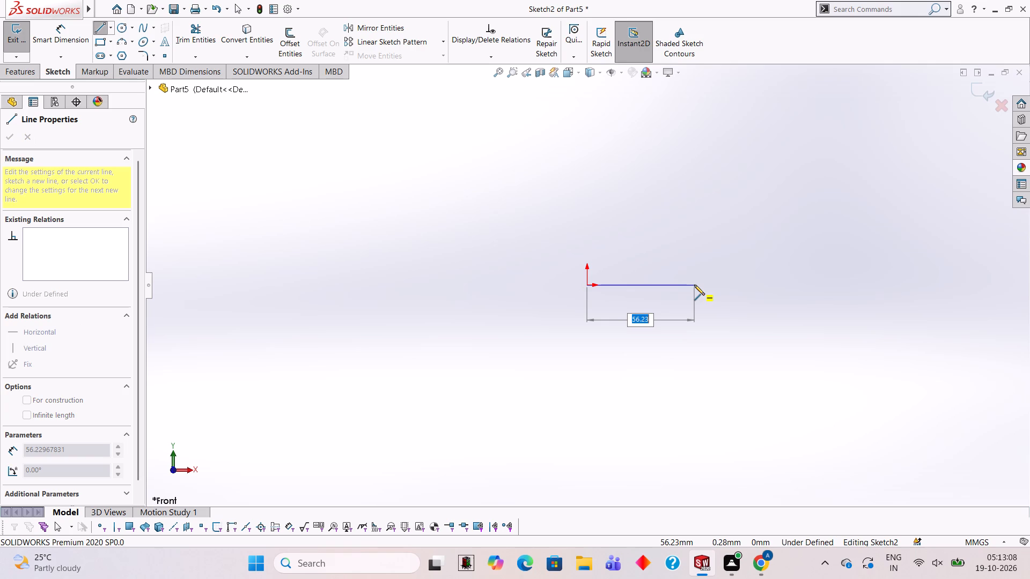
pyautogui.write('1.')
pyautogui.press('5')
pyautogui.press('BackSpace')
pyautogui.write('60')
pyautogui.press('Return')
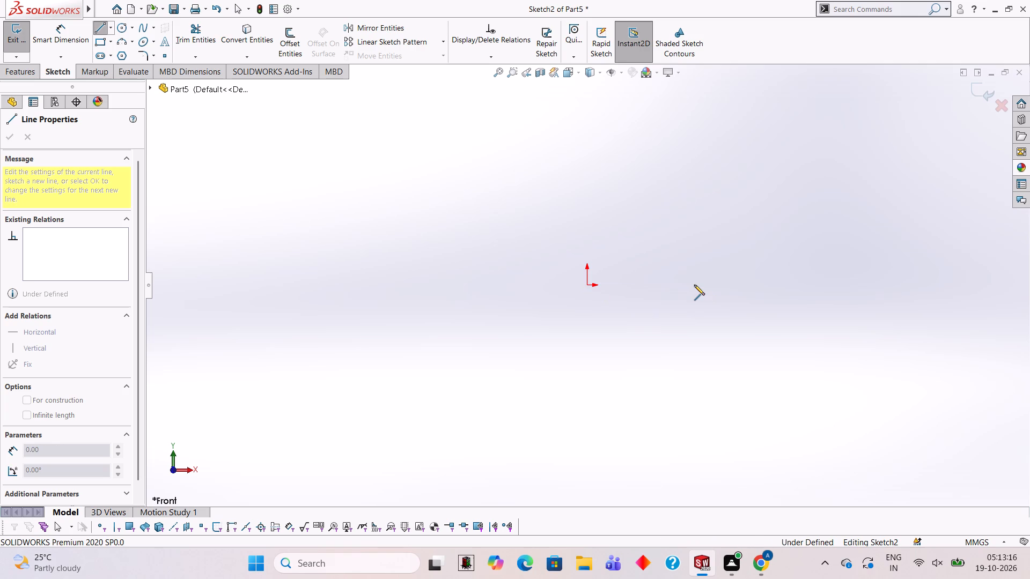
pyautogui.scroll(-11, 595, 294)
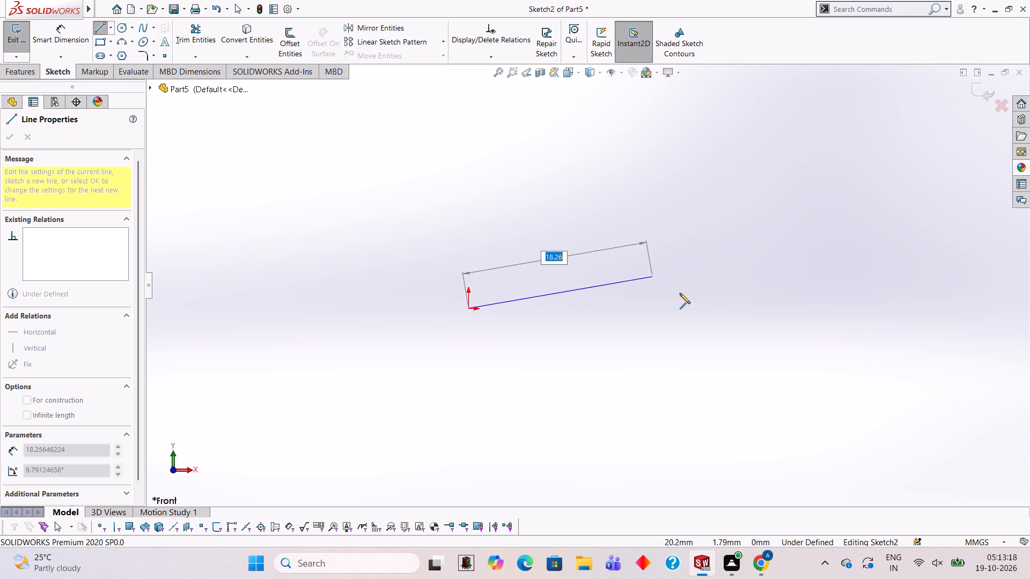
pyautogui.scroll(-4, 680, 293)
pyautogui.scroll(4, 237, 298)
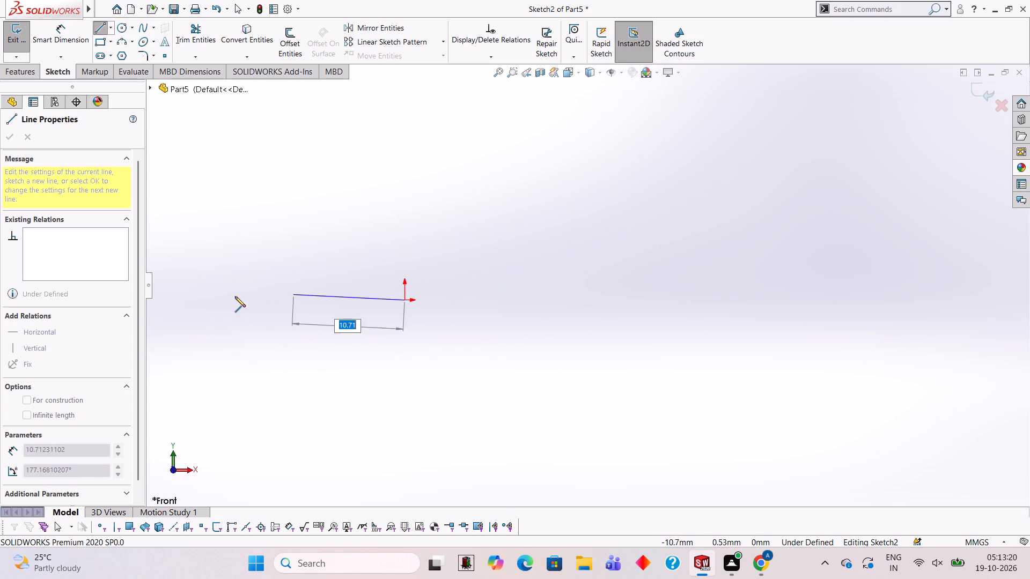
pyautogui.scroll(-4, 238, 298)
pyautogui.scroll(-2, 766, 324)
pyautogui.scroll(-3, 687, 293)
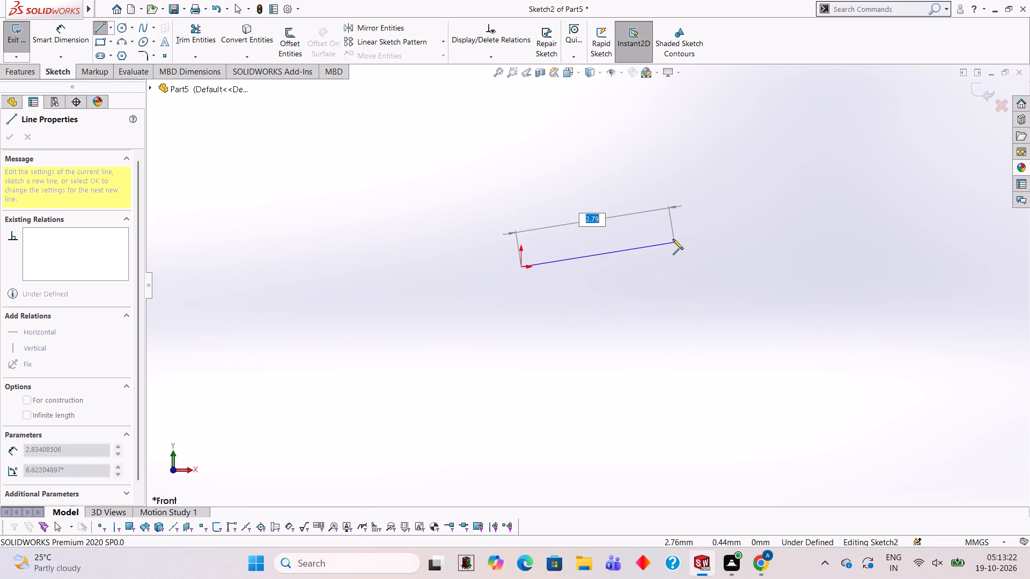
pyautogui.scroll(-3, 673, 239)
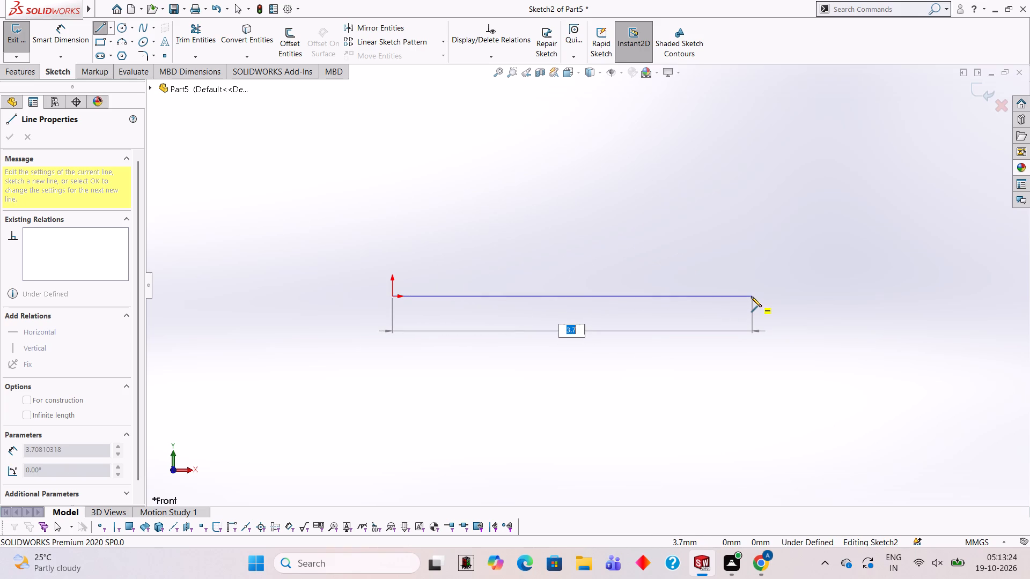
pyautogui.write('1.60')
pyautogui.press('Return')
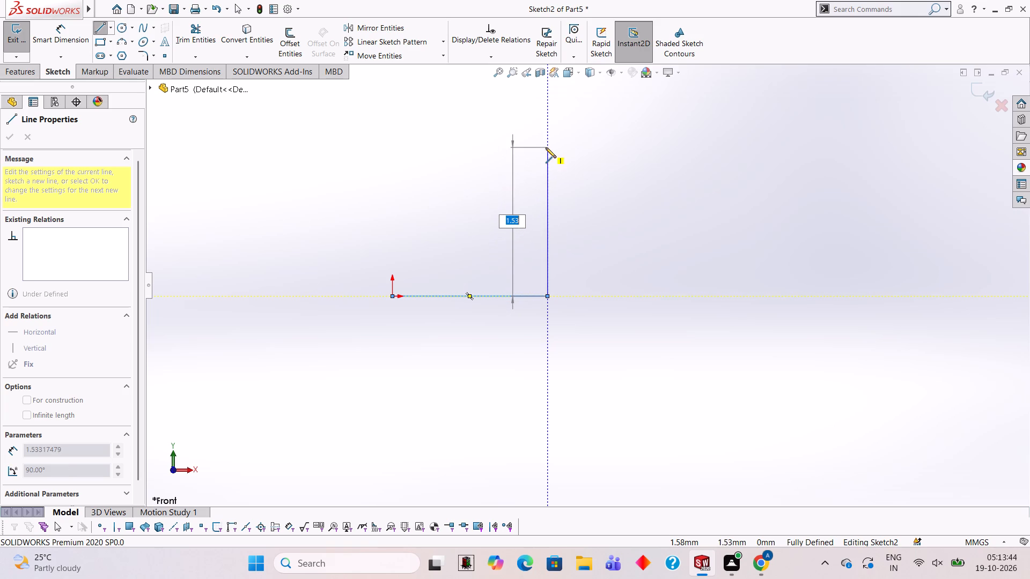
# Continue the profile from the base line's end with lines 2.80 mm up, 1.10 mm back toward the origin side and 0.44 mm down.
pyautogui.write('2.80')
pyautogui.press('Return')
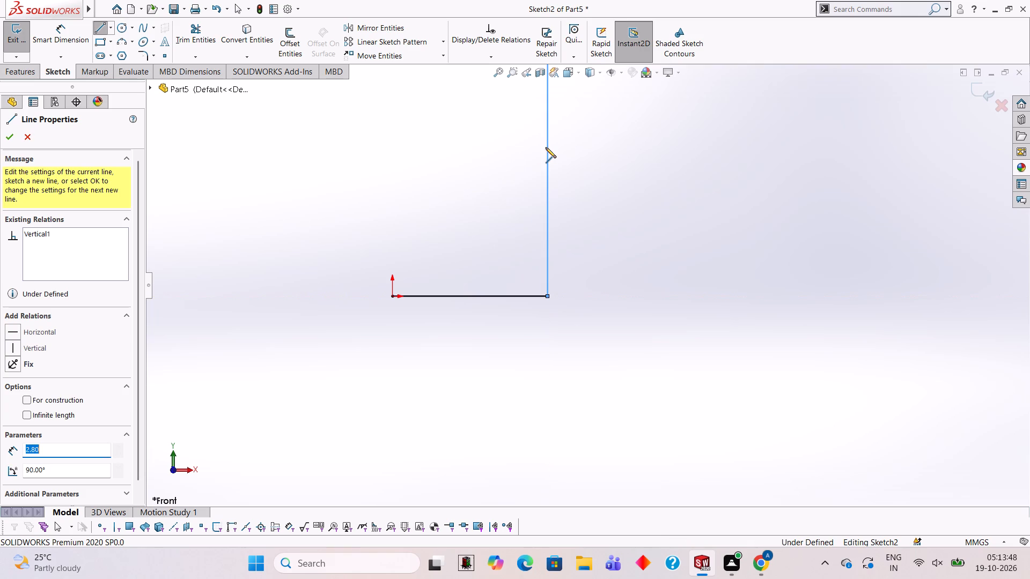
pyautogui.scroll(3, 548, 132)
pyautogui.scroll(-2, 545, 158)
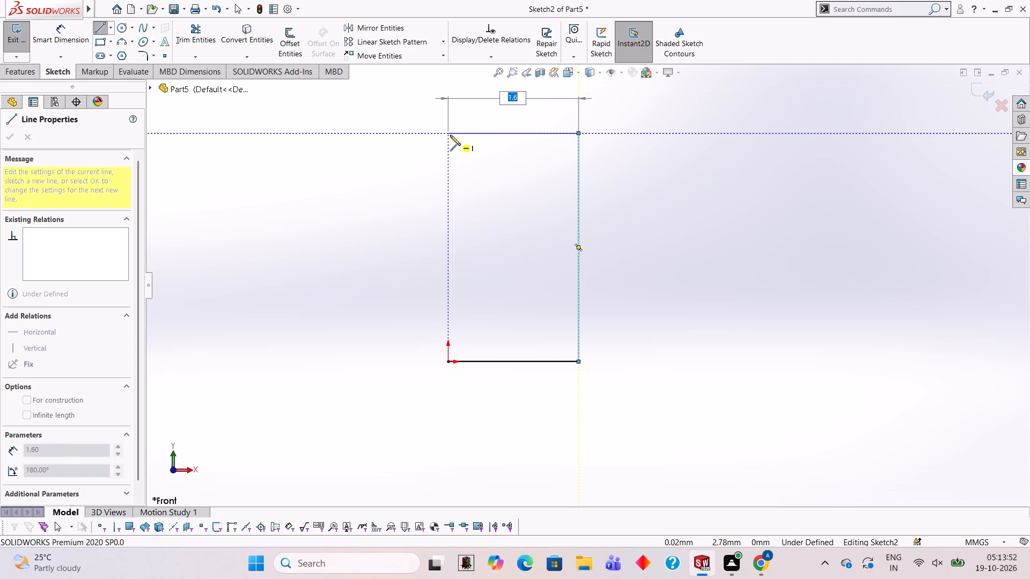
pyautogui.write('1.10')
pyautogui.press('Return')
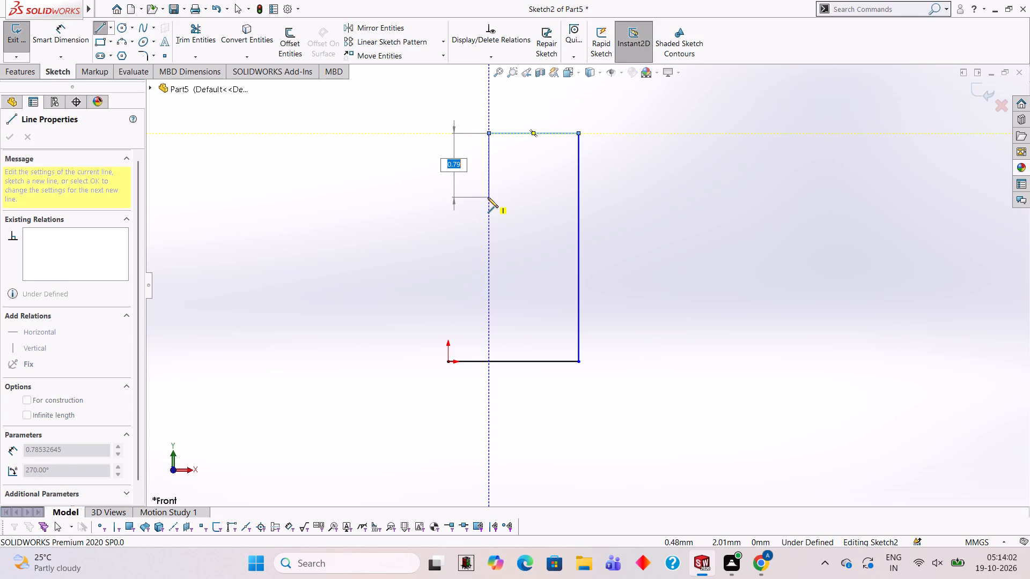
pyautogui.write('.44')
pyautogui.press('Return')
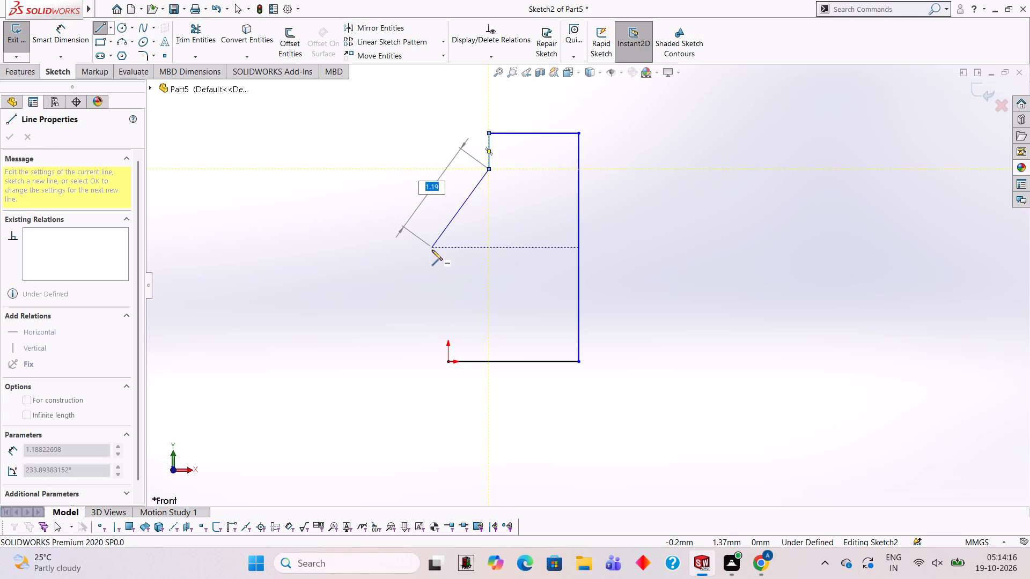
pyautogui.press('Escape')
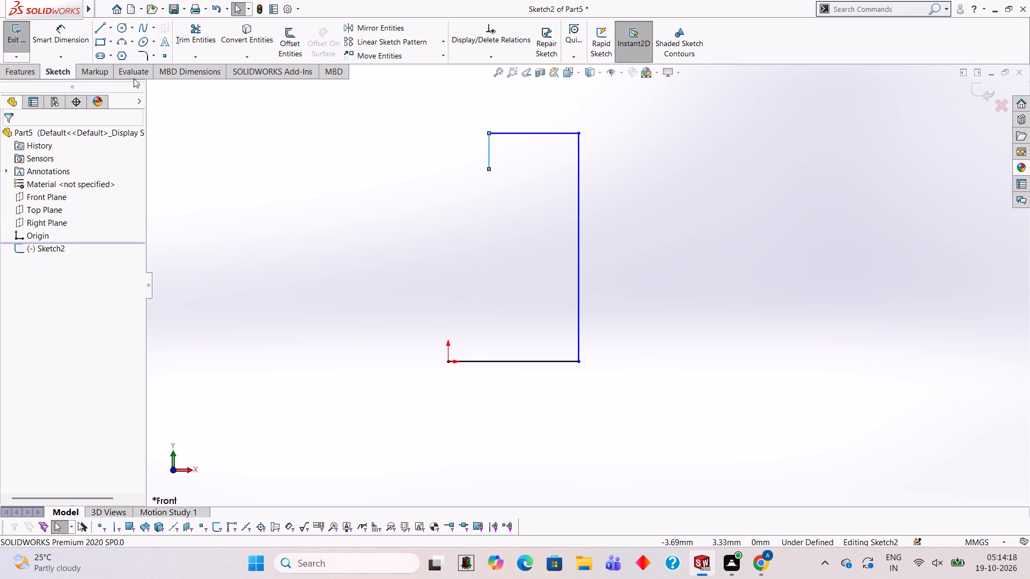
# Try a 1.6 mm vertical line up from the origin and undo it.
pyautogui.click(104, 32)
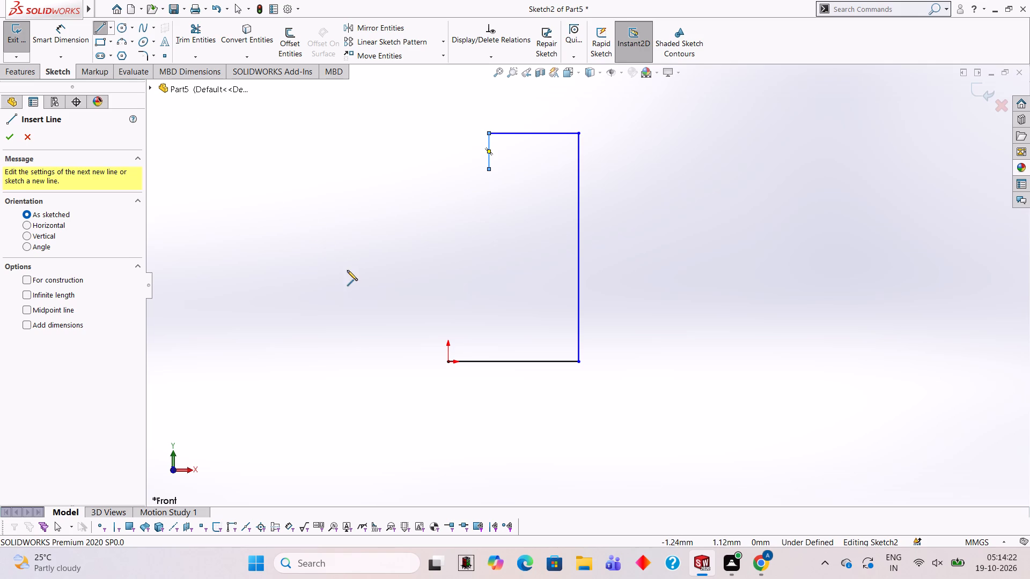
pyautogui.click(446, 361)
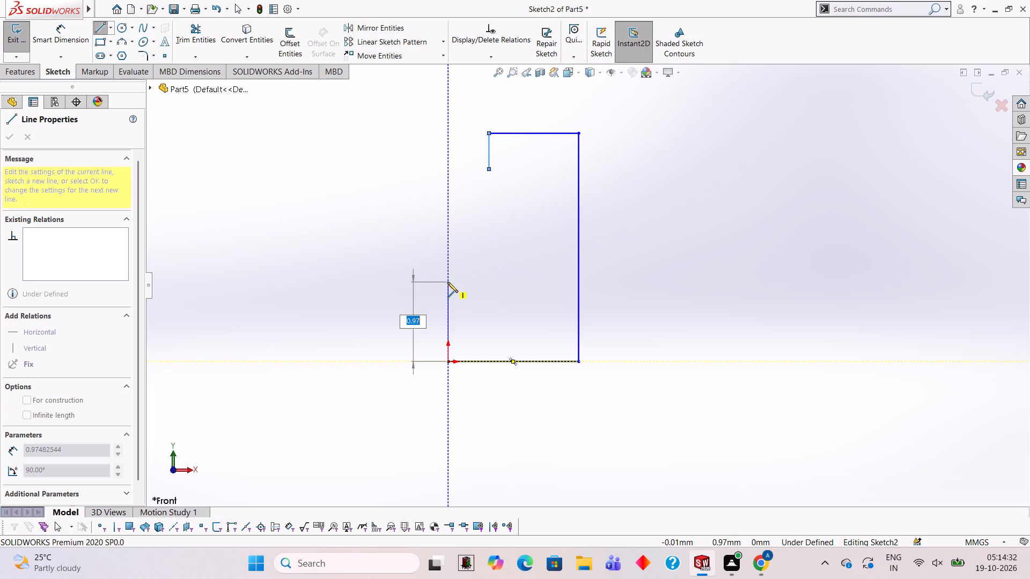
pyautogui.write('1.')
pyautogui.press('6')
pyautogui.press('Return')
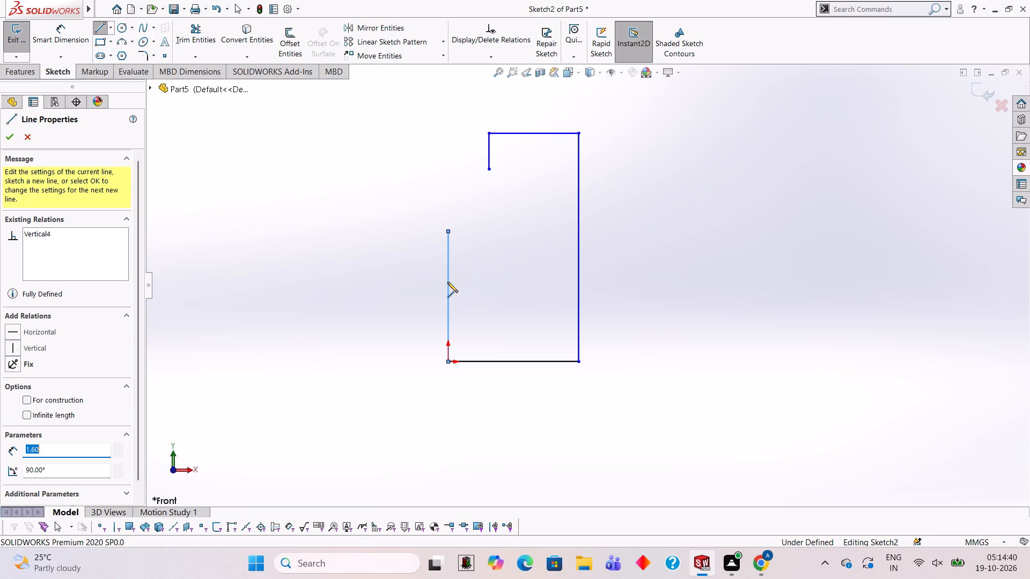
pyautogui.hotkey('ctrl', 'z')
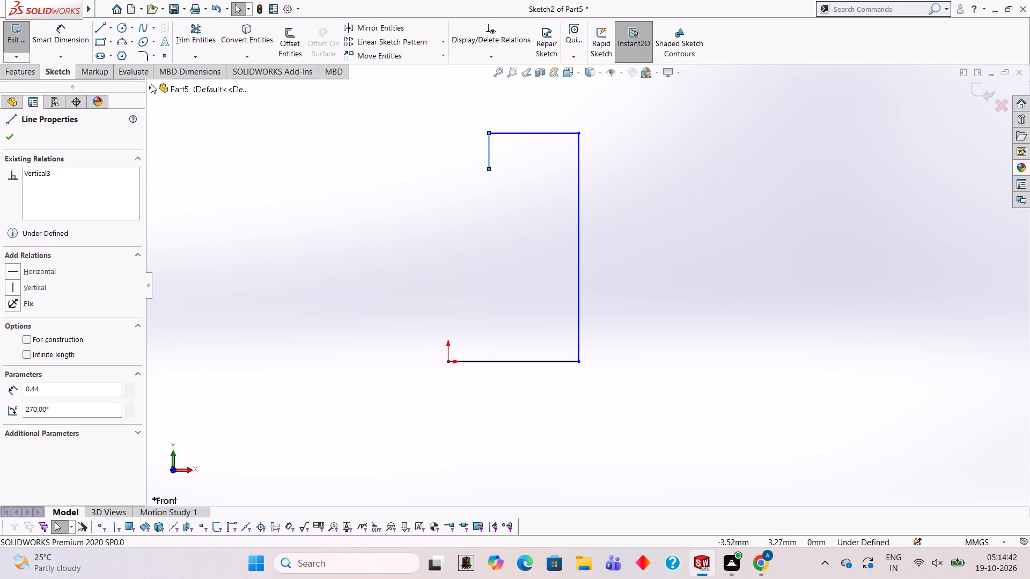
# Draw a 0.16 mm vertical line up from the origin, continuing into a sloped line about 1.97 mm long that crosses the 2.80 mm side.
pyautogui.click(101, 26)
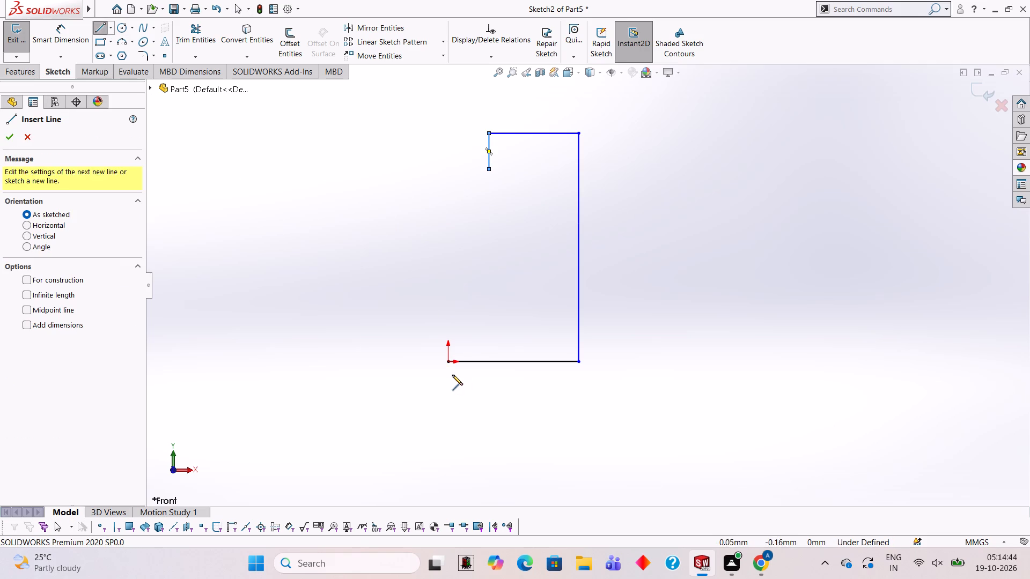
pyautogui.click(447, 360)
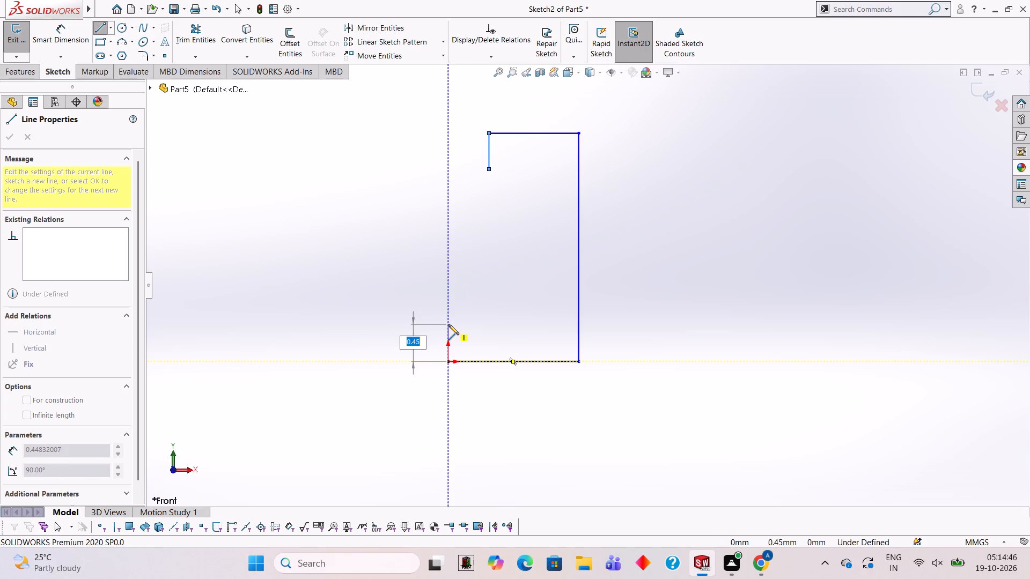
pyautogui.write('0.16')
pyautogui.press('Return')
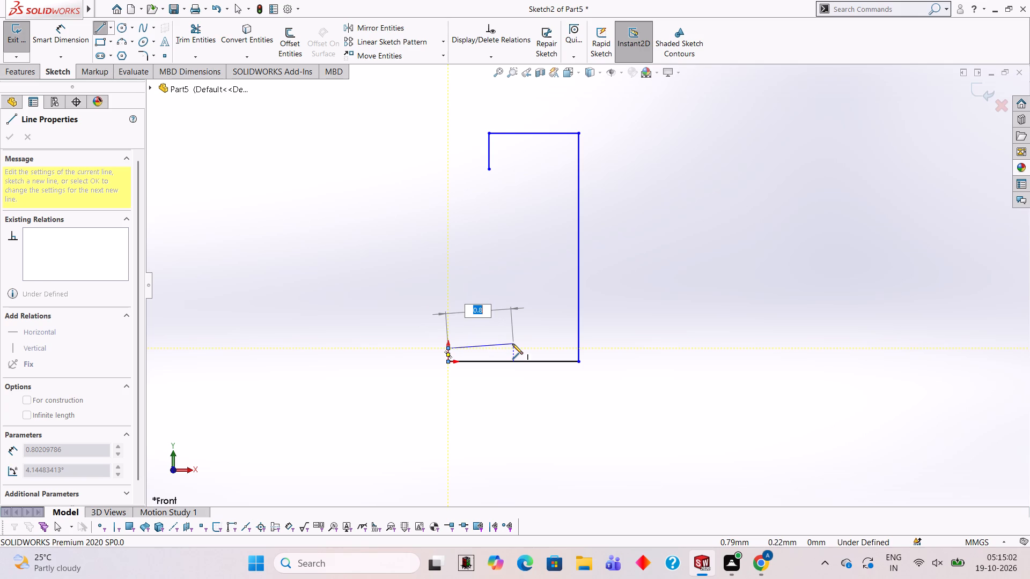
pyautogui.click(602, 304)
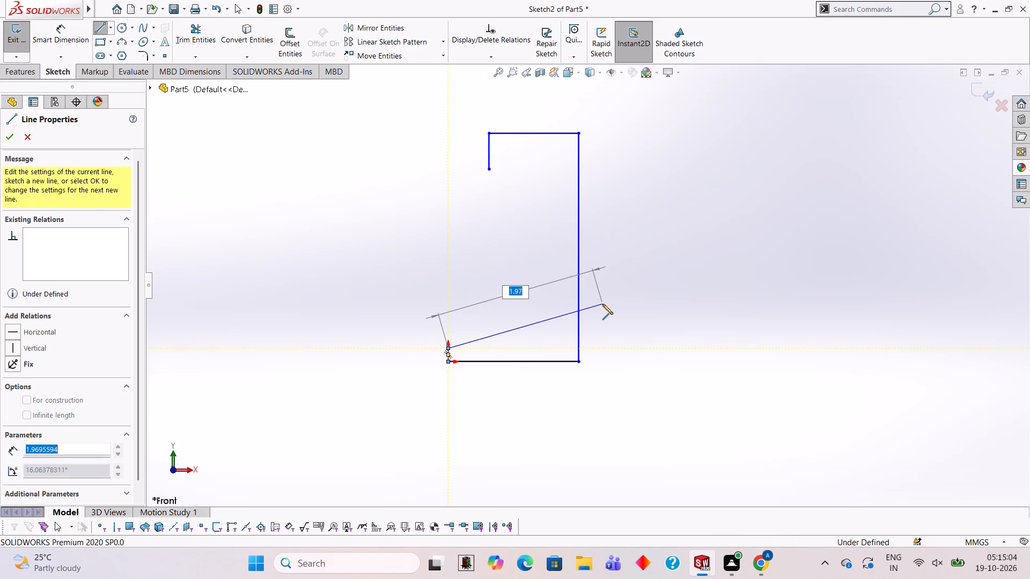
pyautogui.press('Escape')
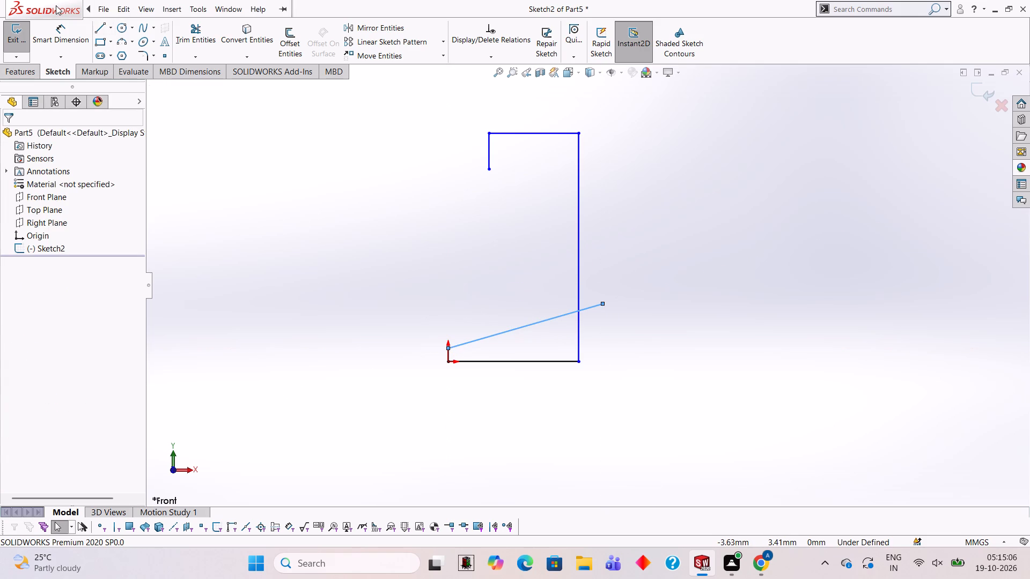
# Dimension the angle between the sloped line and the horizontal base line as 30°.
pyautogui.click(79, 35)
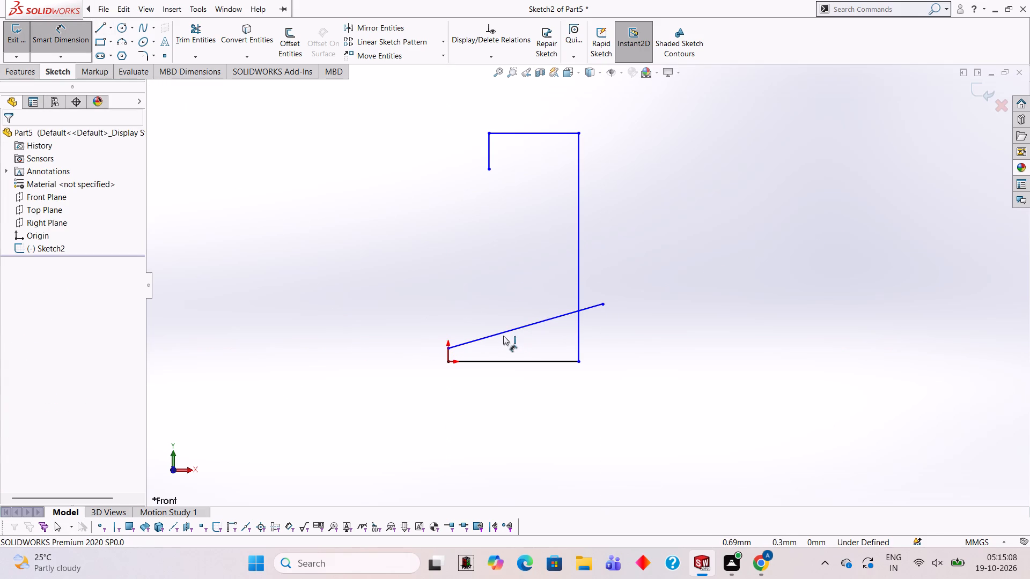
pyautogui.click(503, 336)
pyautogui.click(511, 360)
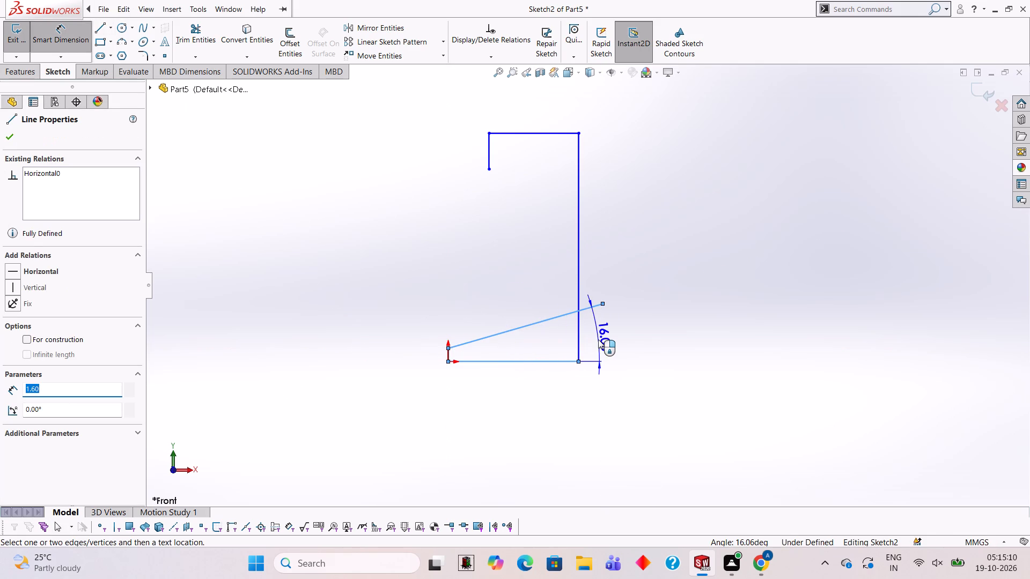
pyautogui.click(598, 339)
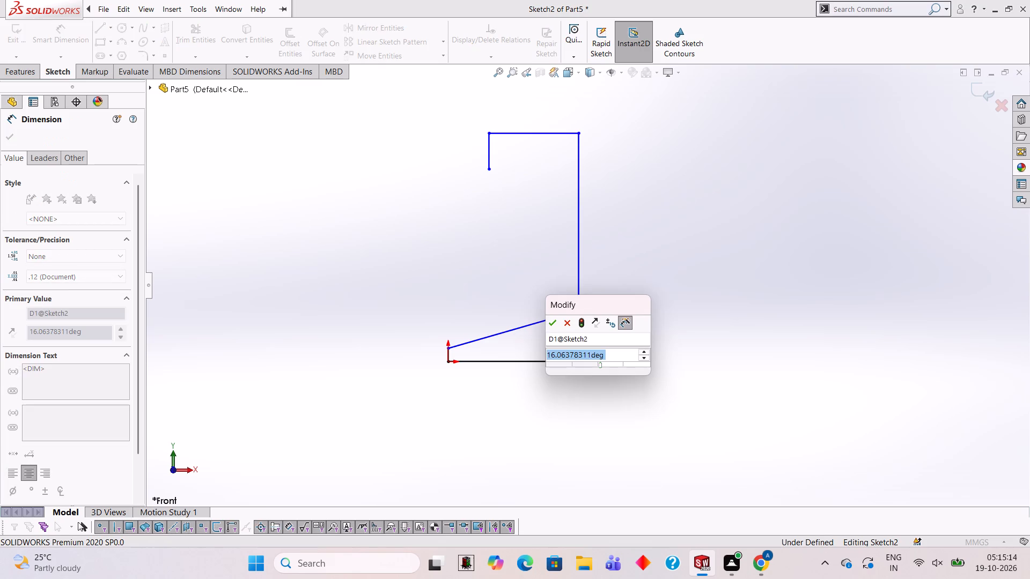
pyautogui.write('30')
pyautogui.press('Return')
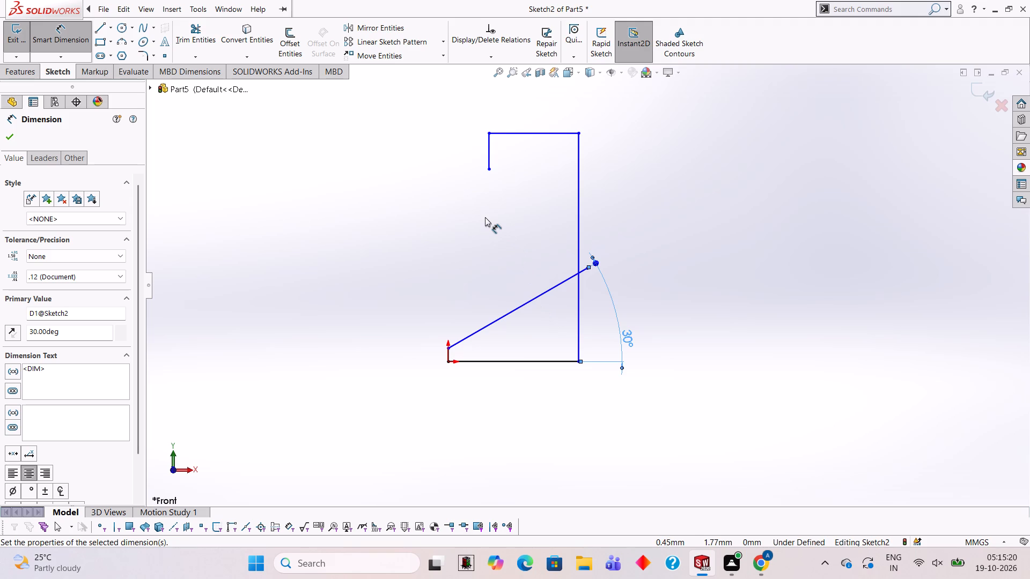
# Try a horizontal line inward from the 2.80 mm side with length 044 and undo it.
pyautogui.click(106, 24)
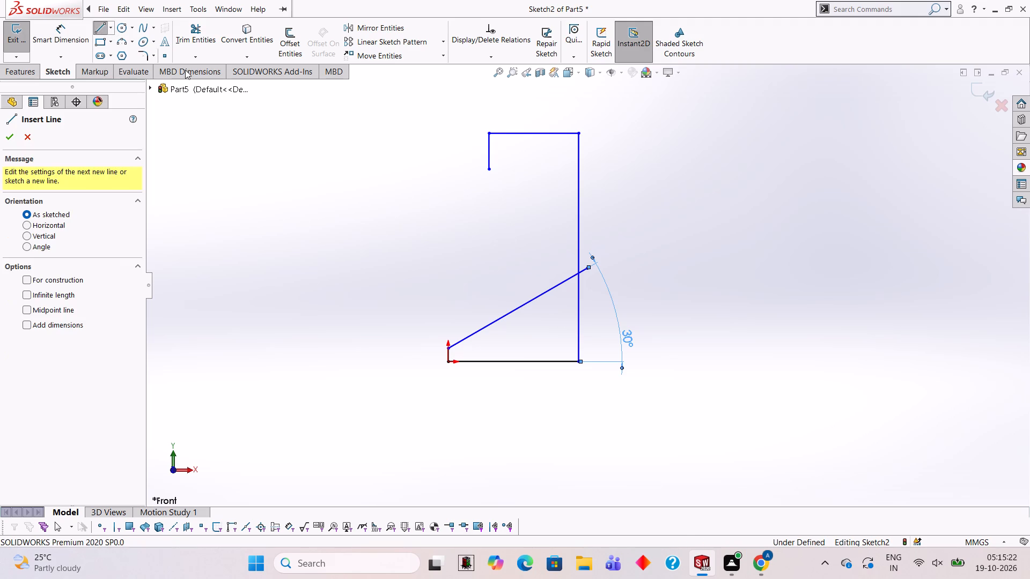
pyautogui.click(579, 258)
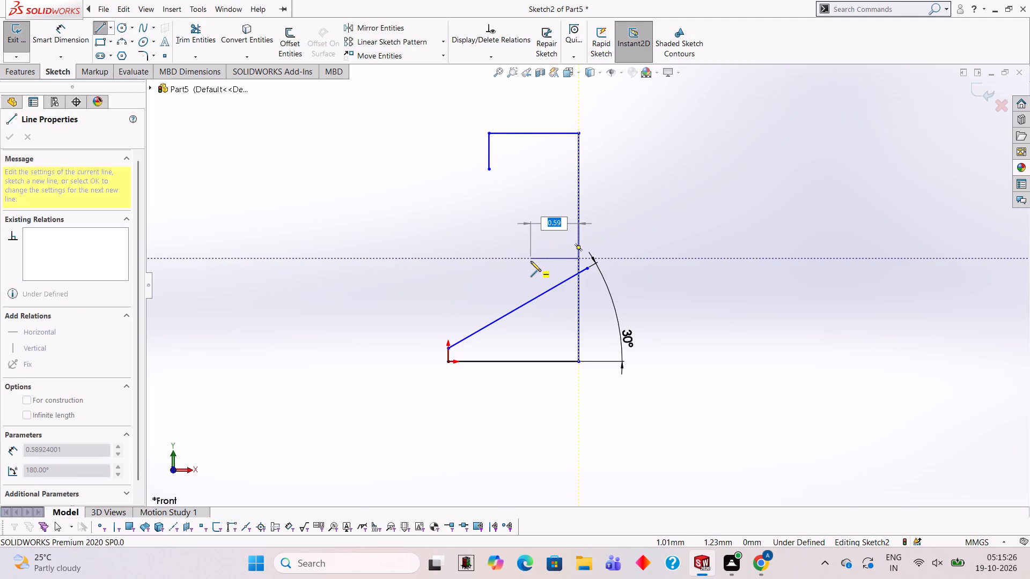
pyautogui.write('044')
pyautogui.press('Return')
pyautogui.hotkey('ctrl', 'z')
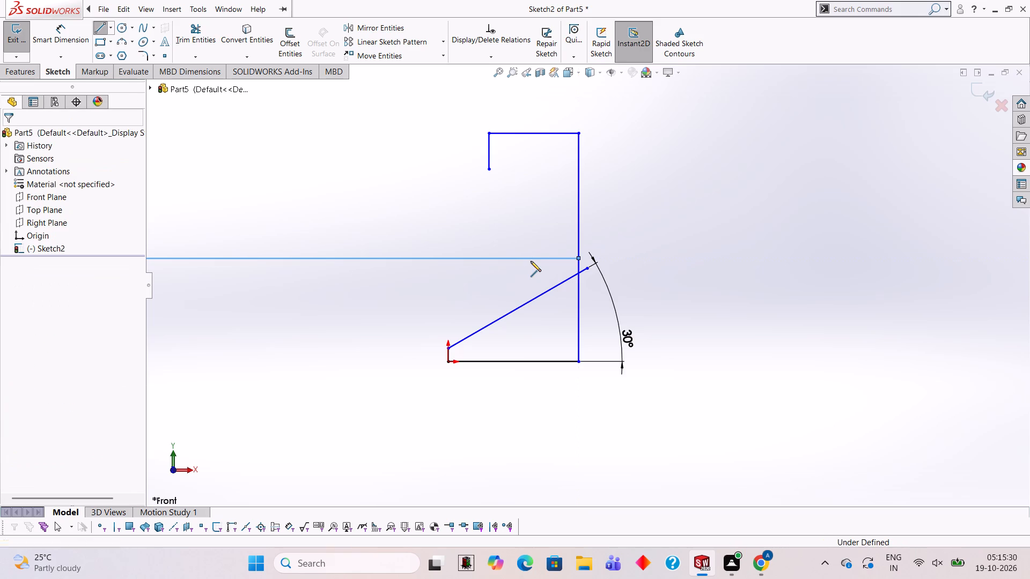
# Draw a 0.44 mm horizontal line inward from the 2.80 mm side, continuing about 0.91 mm up and across to the open end of the upper lip.
pyautogui.click(101, 24)
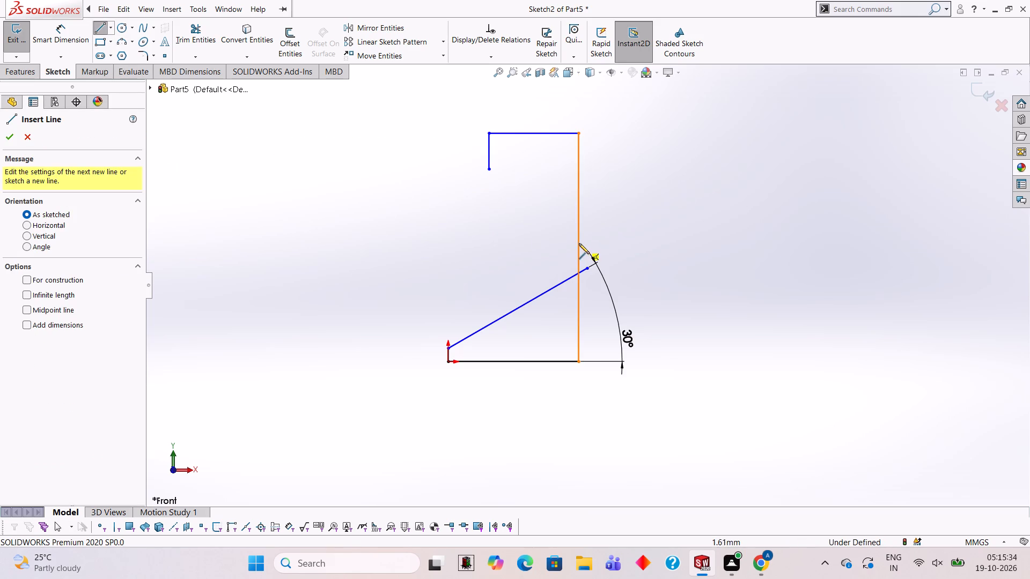
pyautogui.click(579, 243)
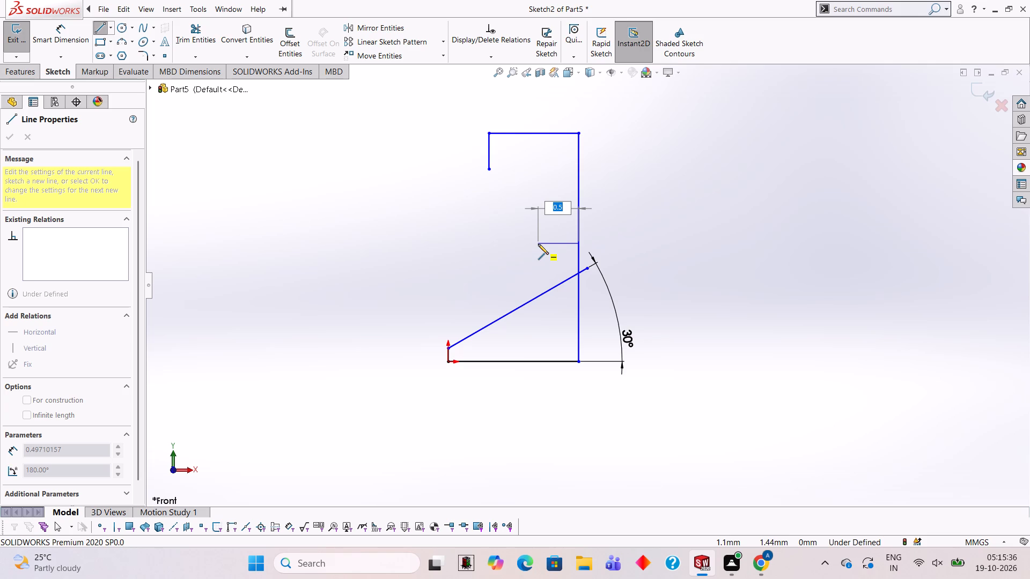
pyautogui.write('0.44')
pyautogui.press('Return')
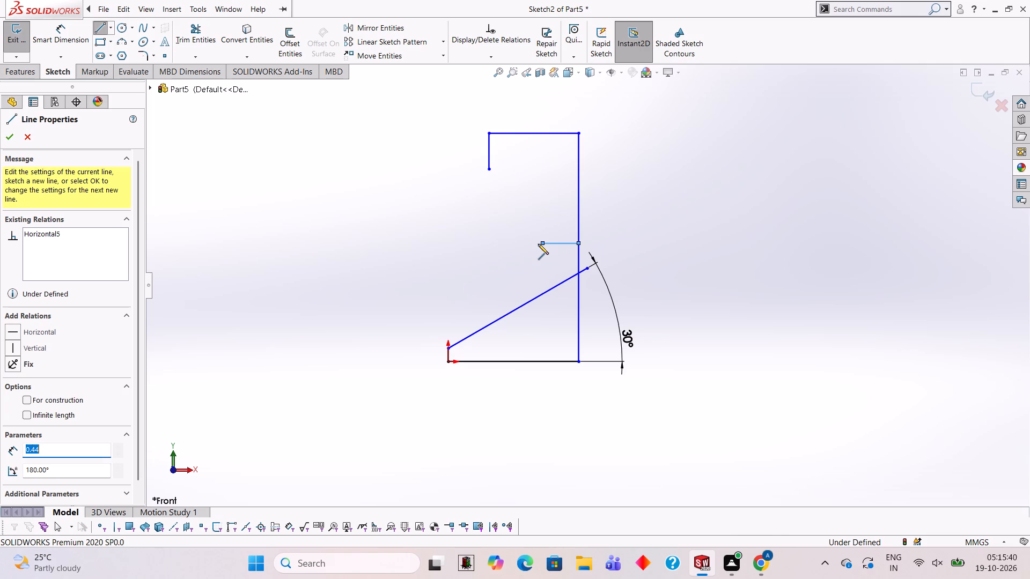
pyautogui.click(542, 168)
pyautogui.click(491, 166)
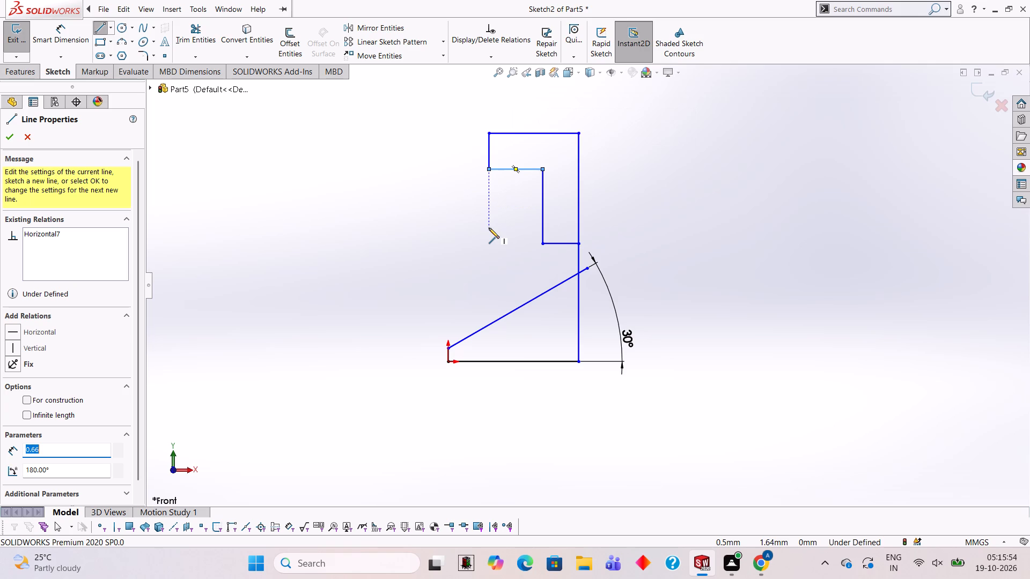
pyautogui.press('Escape')
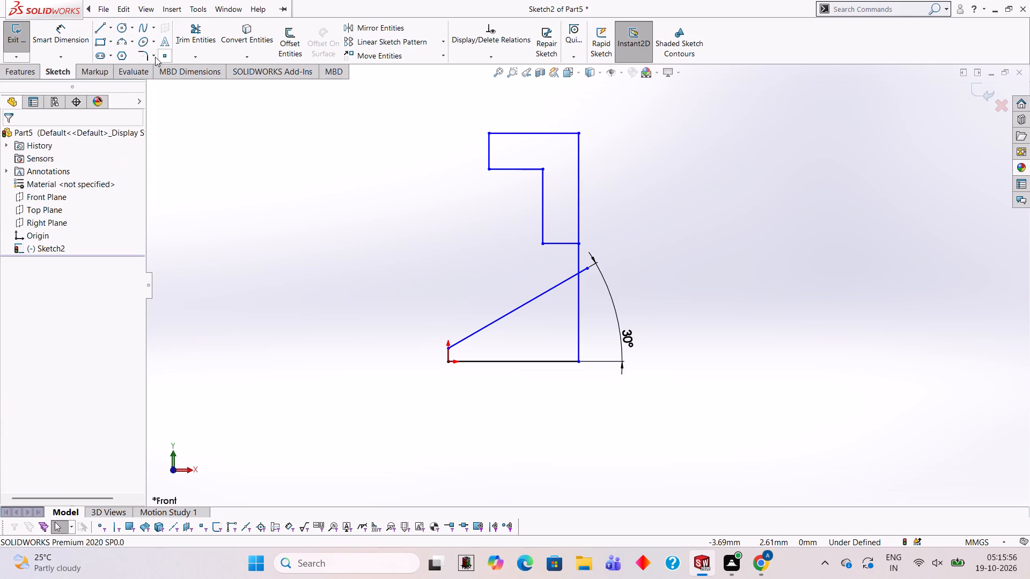
# Replace the inner vertical line with a longer one running from the lip's inner corner down past the sloped line.
pyautogui.click(178, 39)
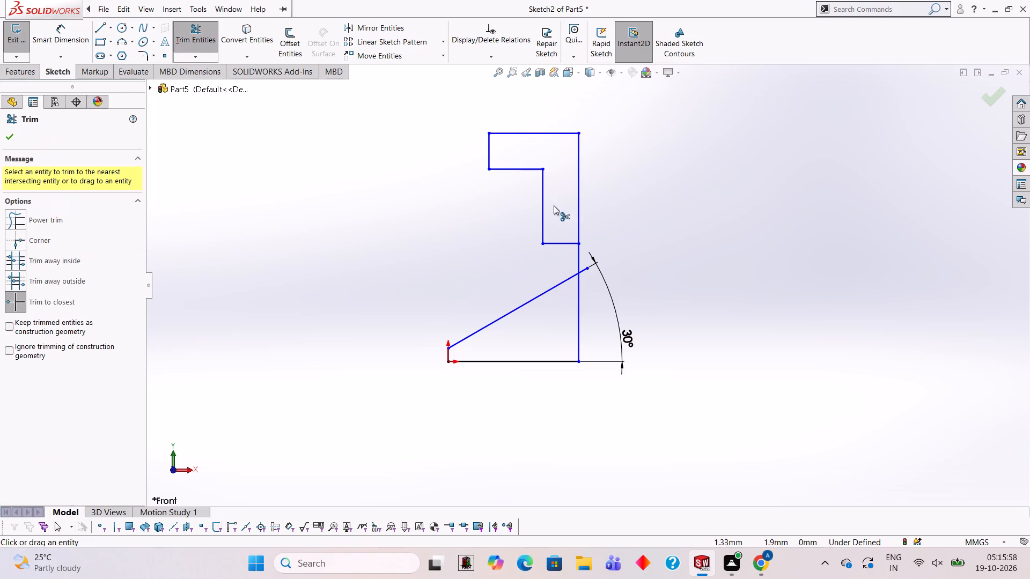
pyautogui.click(541, 199)
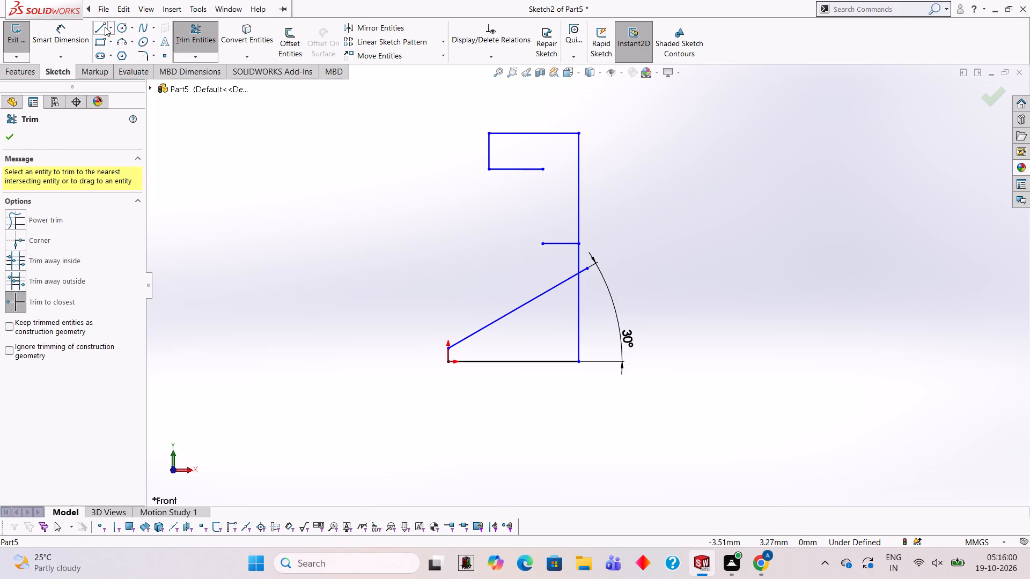
pyautogui.click(105, 27)
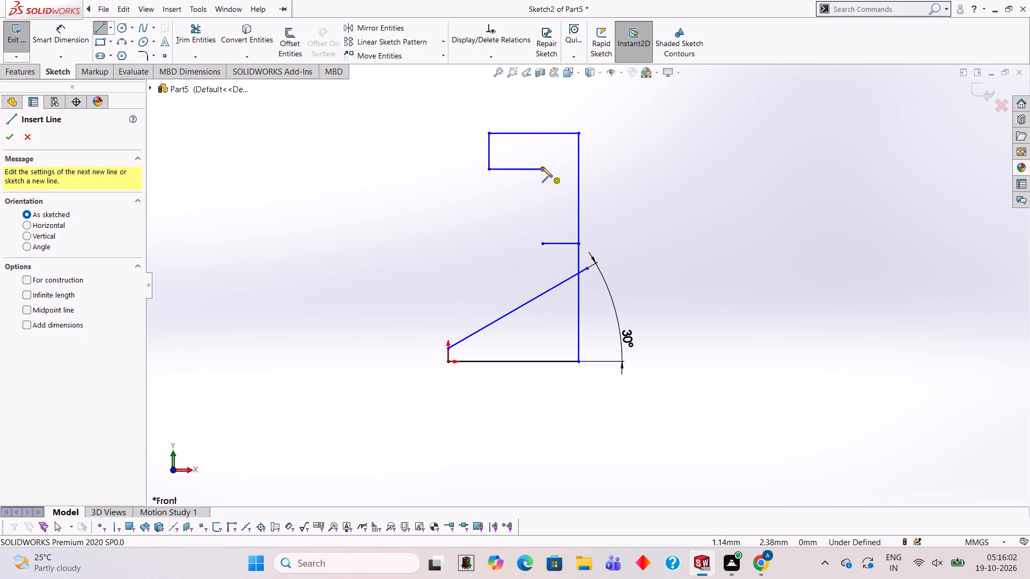
pyautogui.click(542, 167)
pyautogui.click(542, 305)
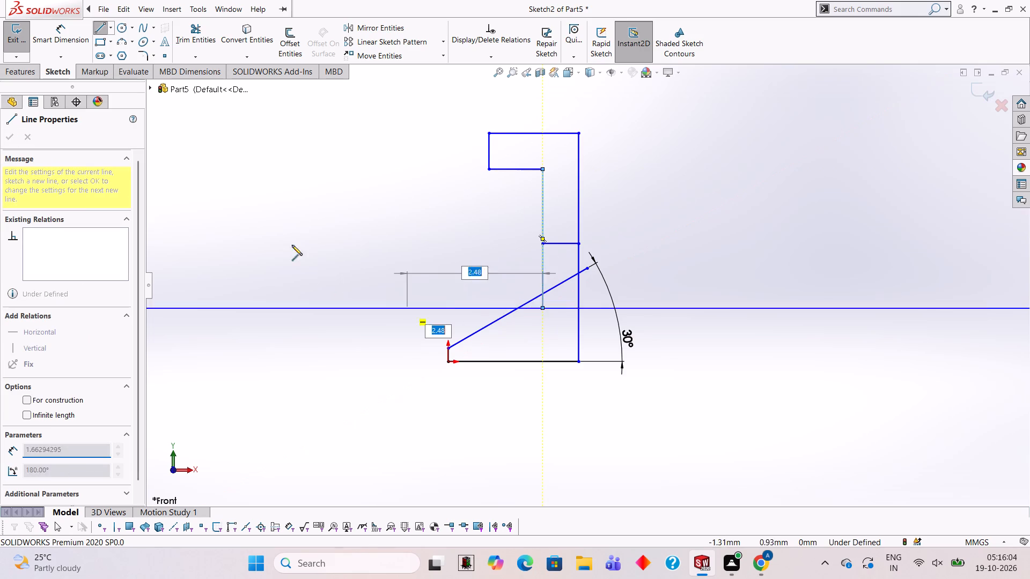
# Trim the inner vertical line below the slope, the 0.44 mm helper line, and the sloped line beyond the inner vertical.
pyautogui.click(198, 42)
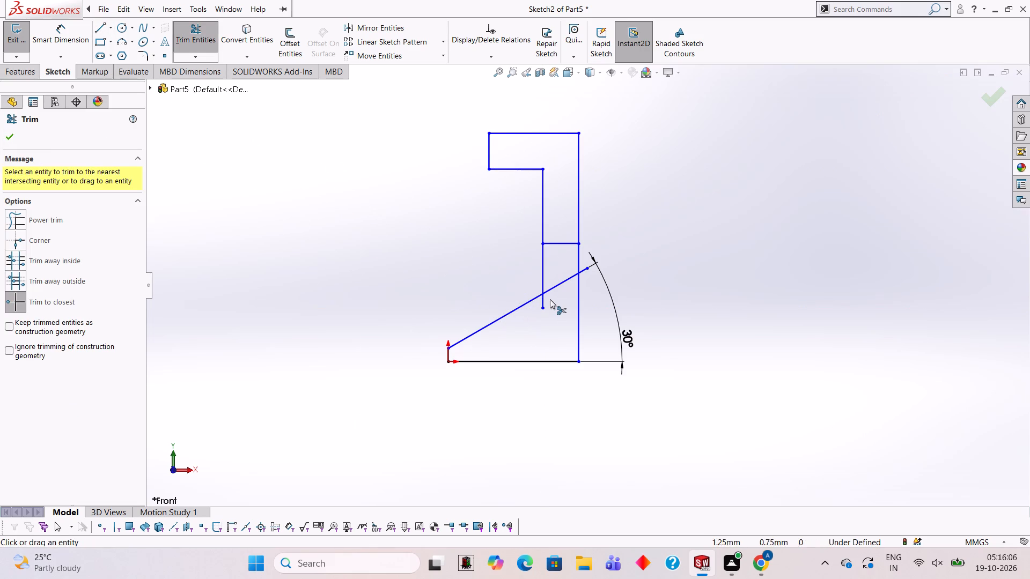
pyautogui.click(543, 300)
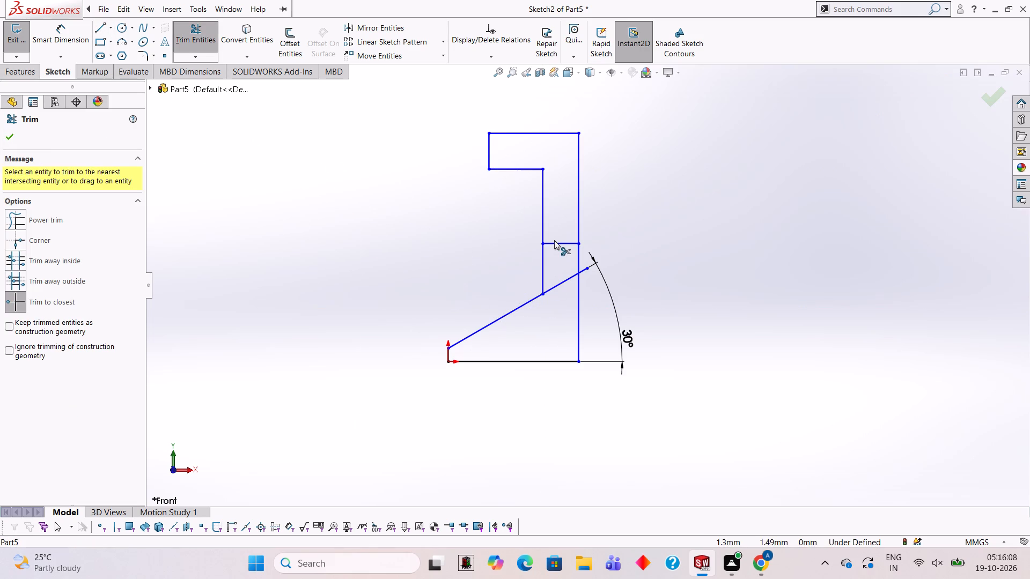
pyautogui.click(554, 240)
pyautogui.click(559, 240)
pyautogui.click(559, 243)
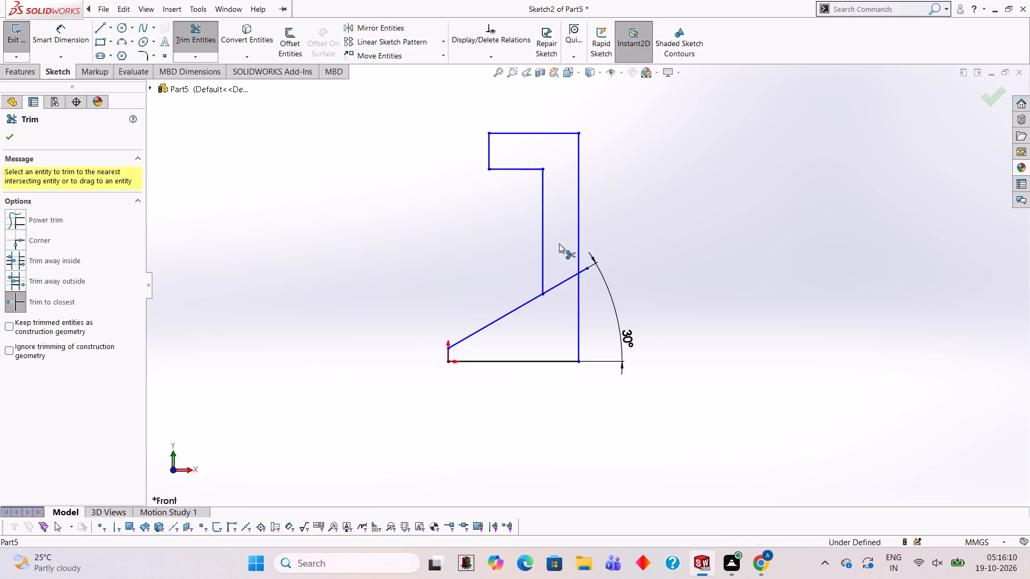
pyautogui.scroll(-4, 630, 273)
pyautogui.click(518, 266)
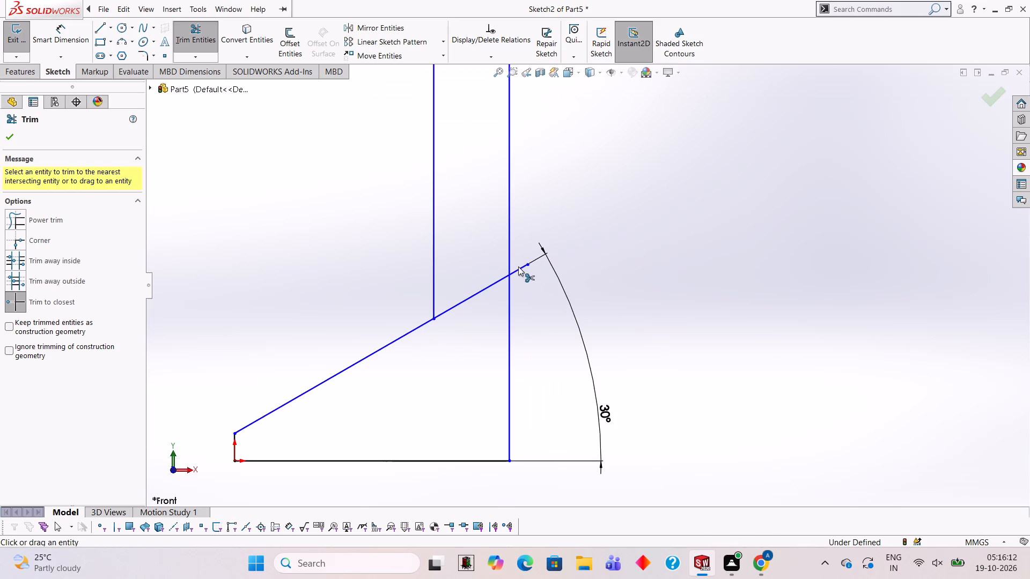
pyautogui.click(524, 269)
pyautogui.scroll(4, 524, 269)
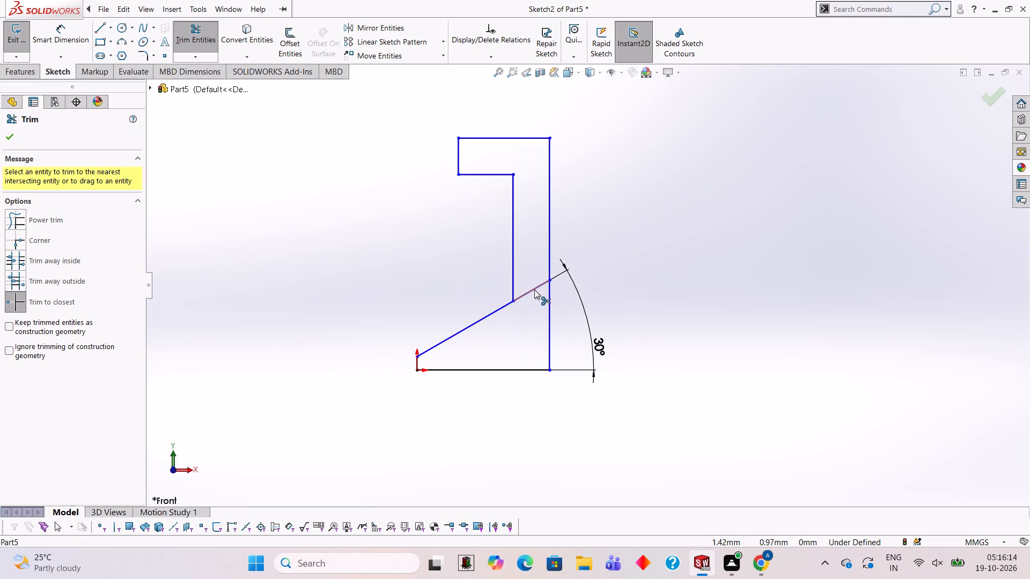
pyautogui.click(534, 289)
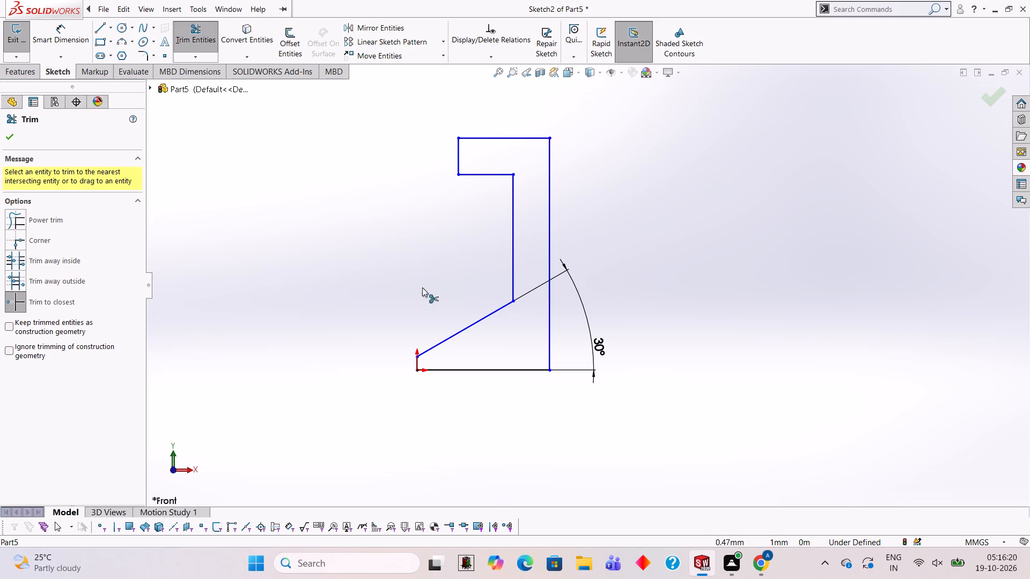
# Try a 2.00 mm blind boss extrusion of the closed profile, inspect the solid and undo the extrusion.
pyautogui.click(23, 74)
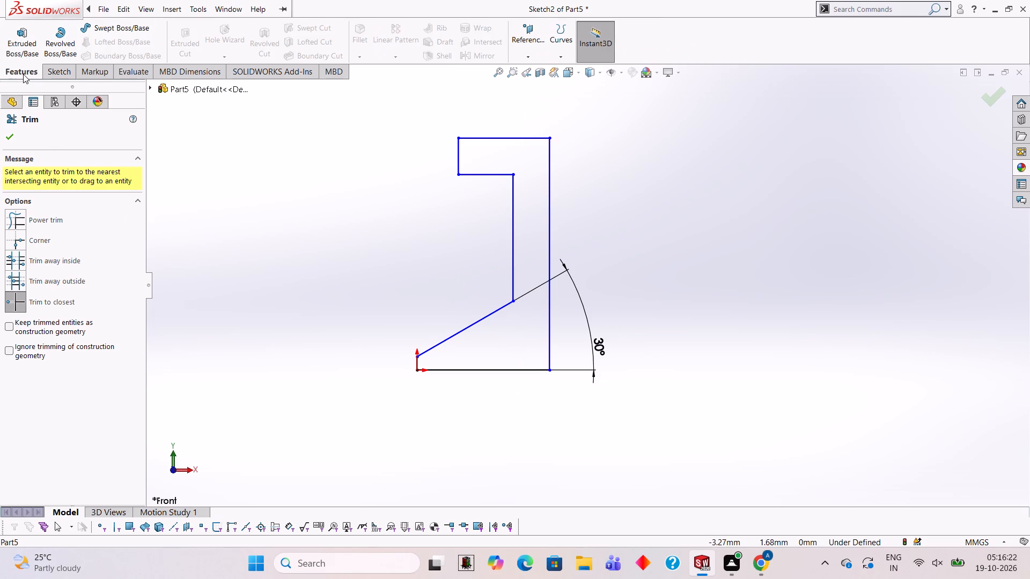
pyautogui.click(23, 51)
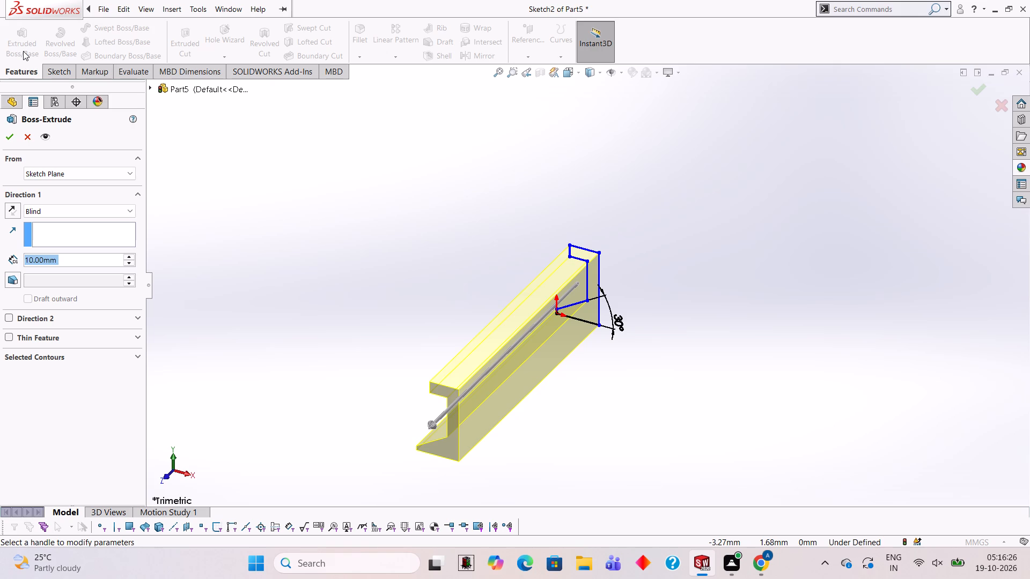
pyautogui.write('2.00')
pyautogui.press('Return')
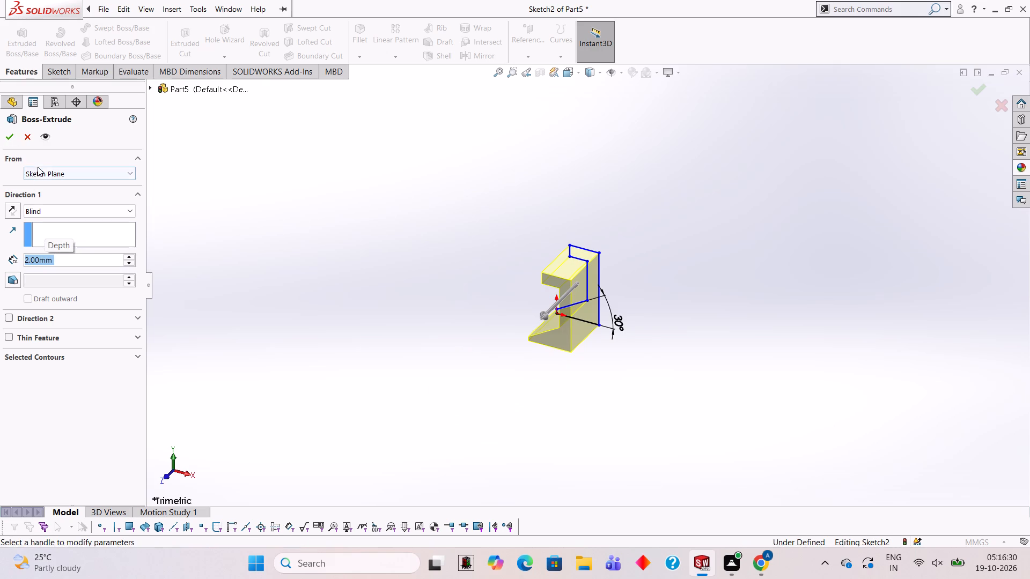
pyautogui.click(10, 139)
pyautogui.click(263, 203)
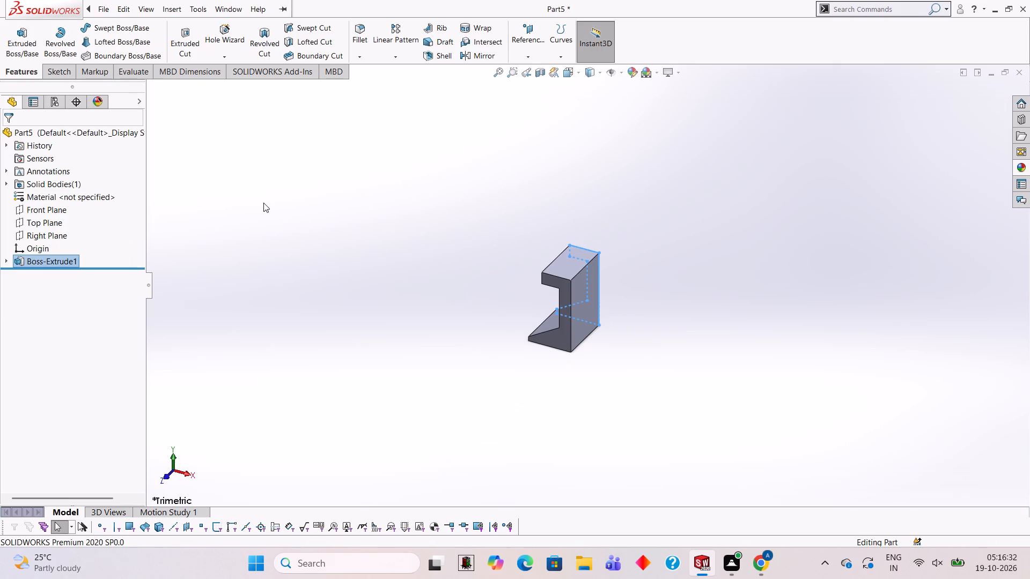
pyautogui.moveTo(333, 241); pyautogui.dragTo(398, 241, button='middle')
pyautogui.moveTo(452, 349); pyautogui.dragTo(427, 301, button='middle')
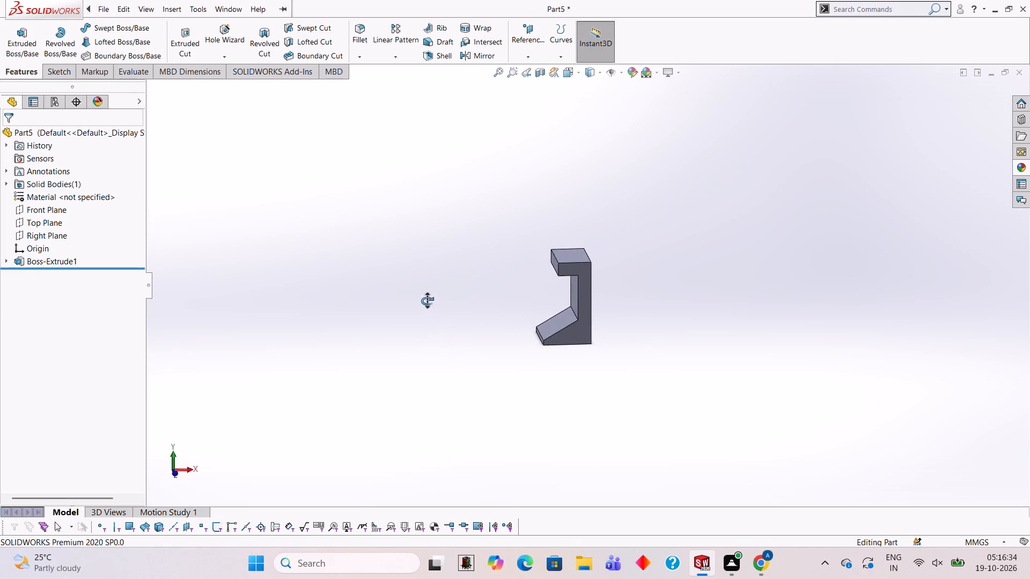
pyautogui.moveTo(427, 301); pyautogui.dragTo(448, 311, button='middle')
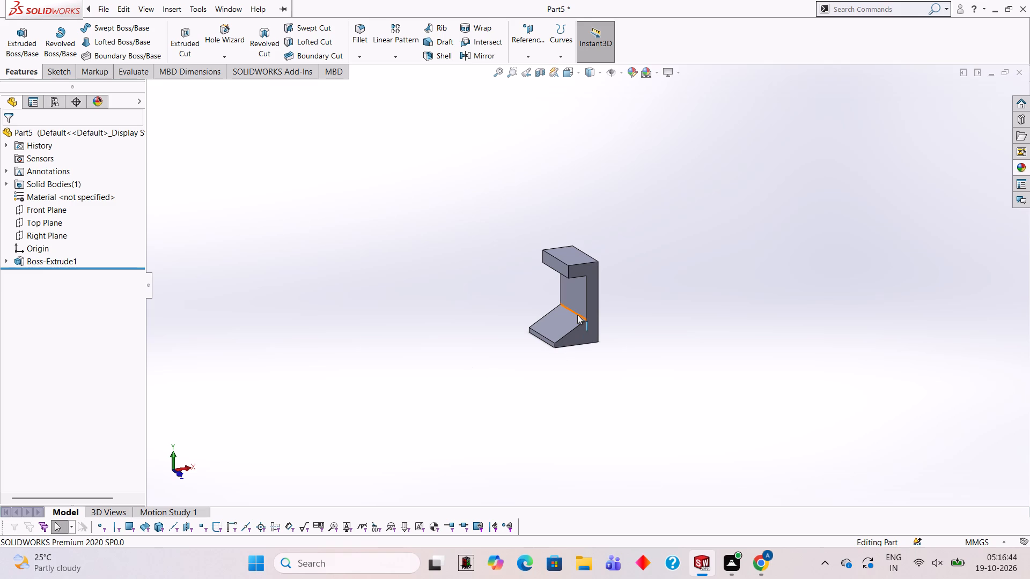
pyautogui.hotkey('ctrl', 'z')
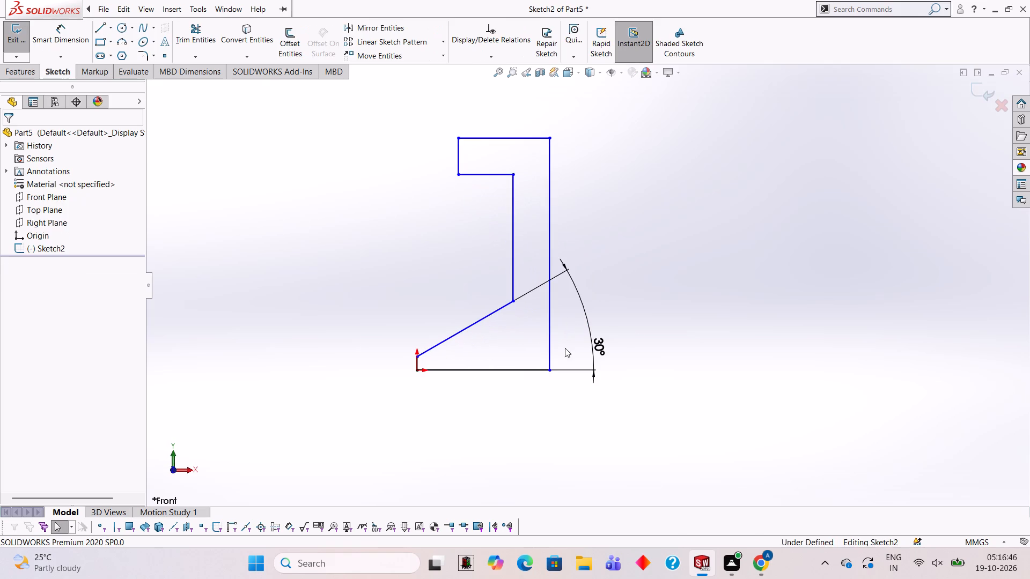
# Trim away the sloped line and the short vertical line at the origin.
pyautogui.click(208, 30)
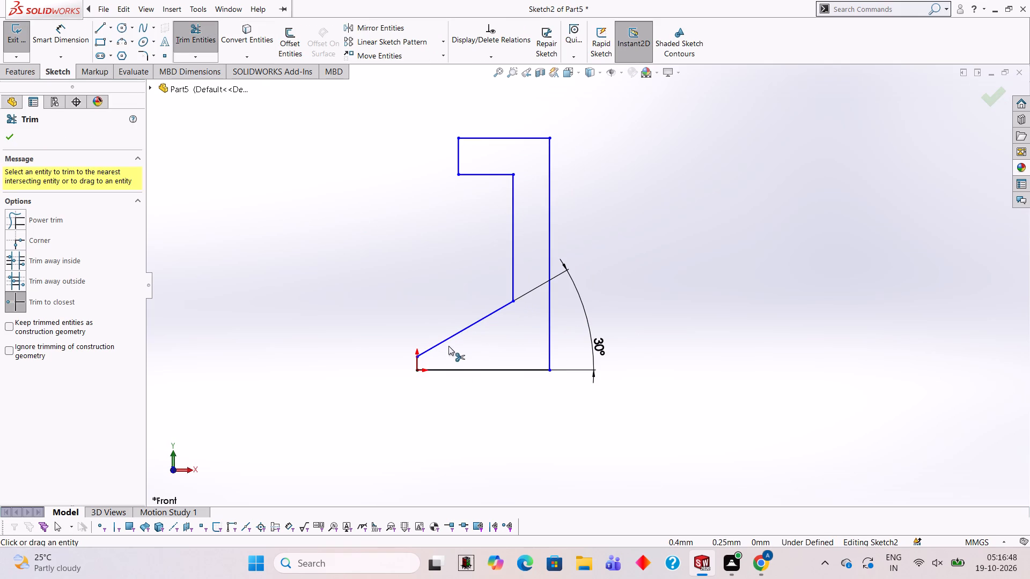
pyautogui.click(445, 335)
pyautogui.click(449, 342)
pyautogui.click(436, 344)
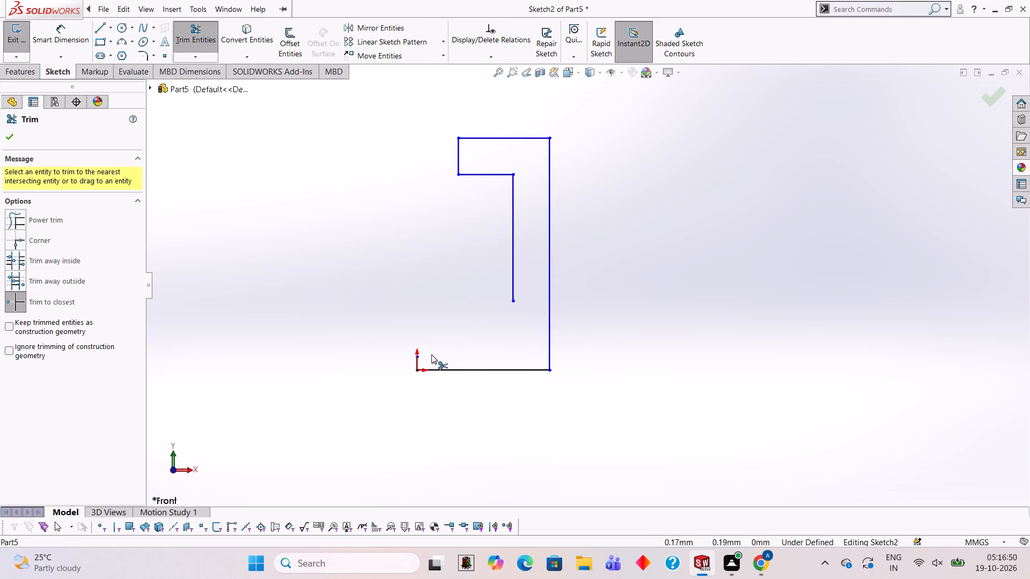
pyautogui.click(416, 367)
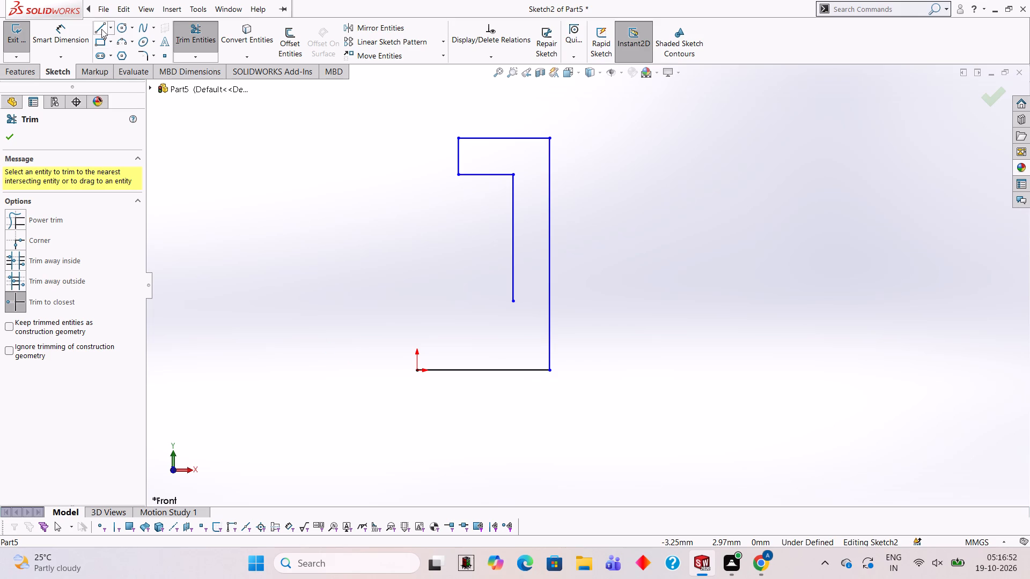
# Draw a 0.6 mm vertical line up from the origin.
pyautogui.click(101, 28)
pyautogui.click(416, 369)
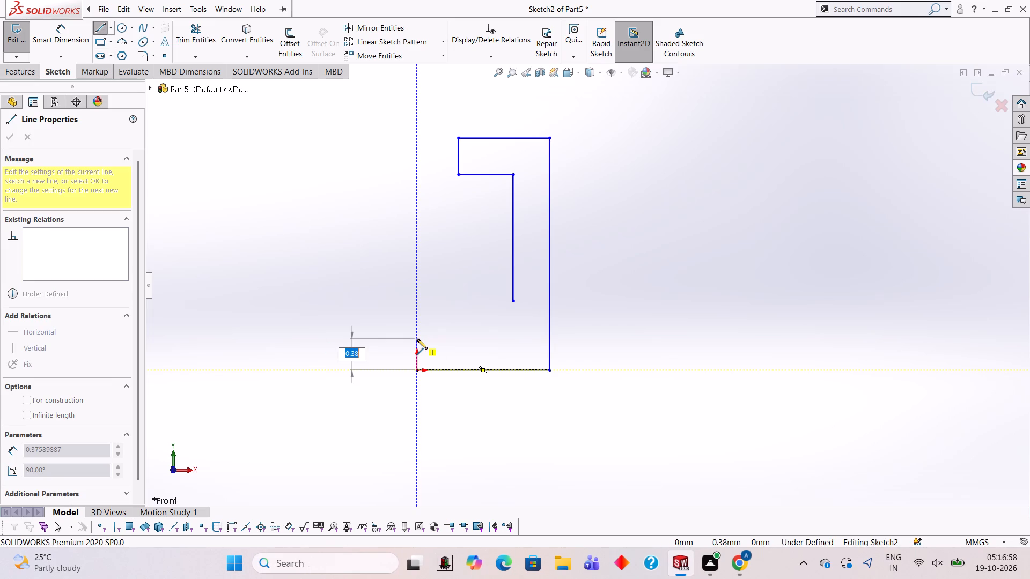
pyautogui.write('0.')
pyautogui.press('6')
pyautogui.press('Return')
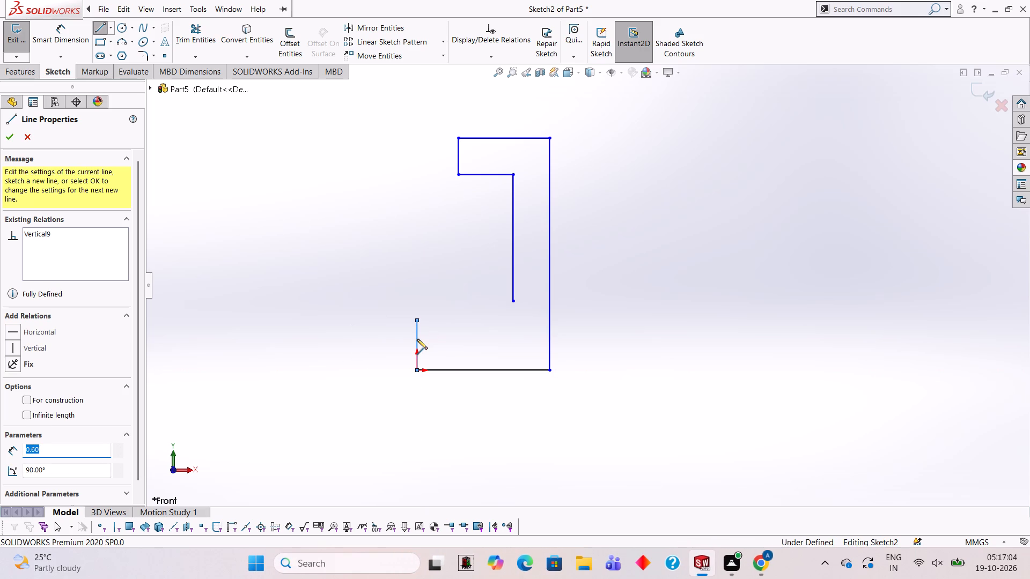
# Undo the 0.6 mm vertical line drawn up from the origin.
pyautogui.hotkey('ctrl', 'z')
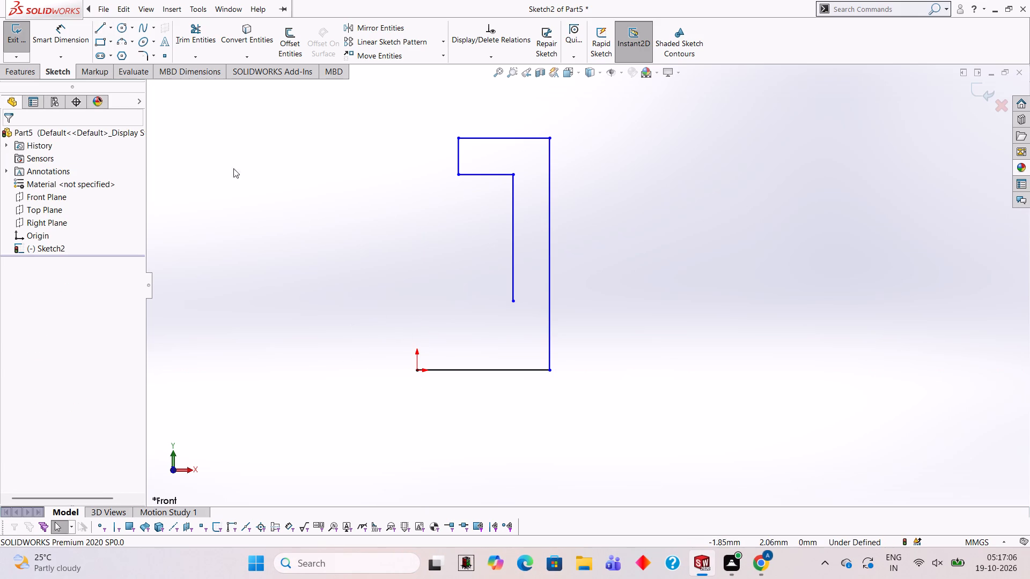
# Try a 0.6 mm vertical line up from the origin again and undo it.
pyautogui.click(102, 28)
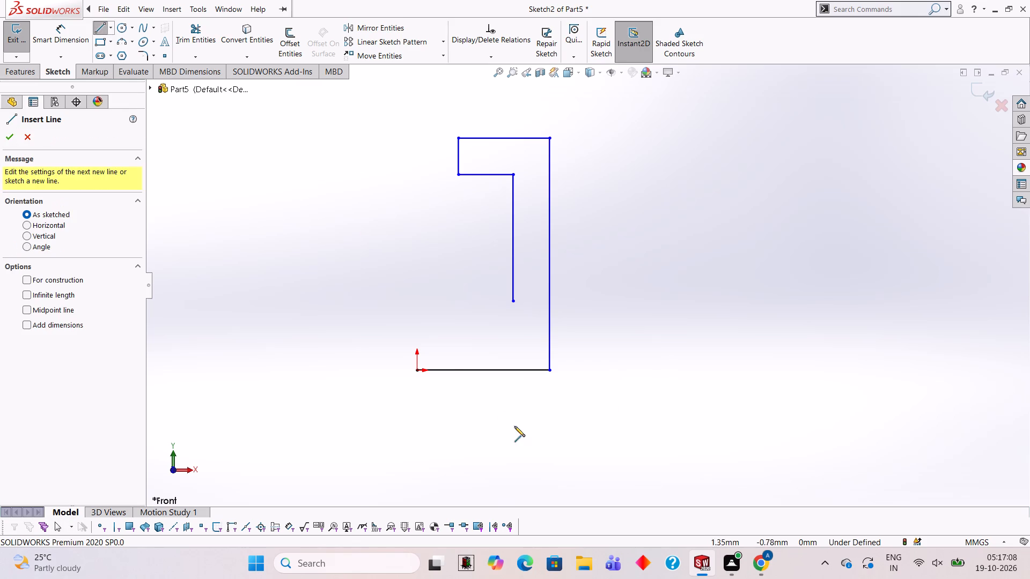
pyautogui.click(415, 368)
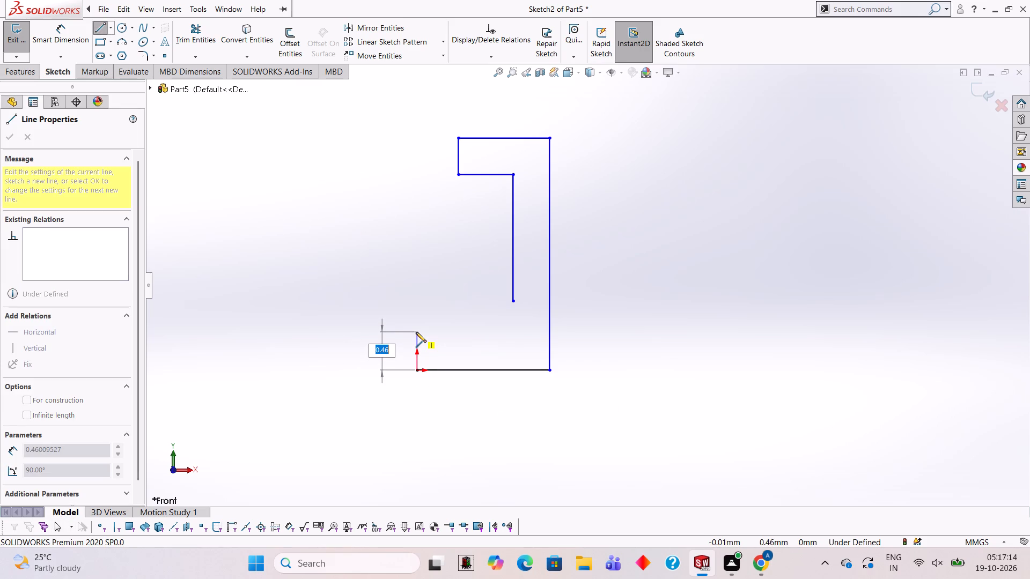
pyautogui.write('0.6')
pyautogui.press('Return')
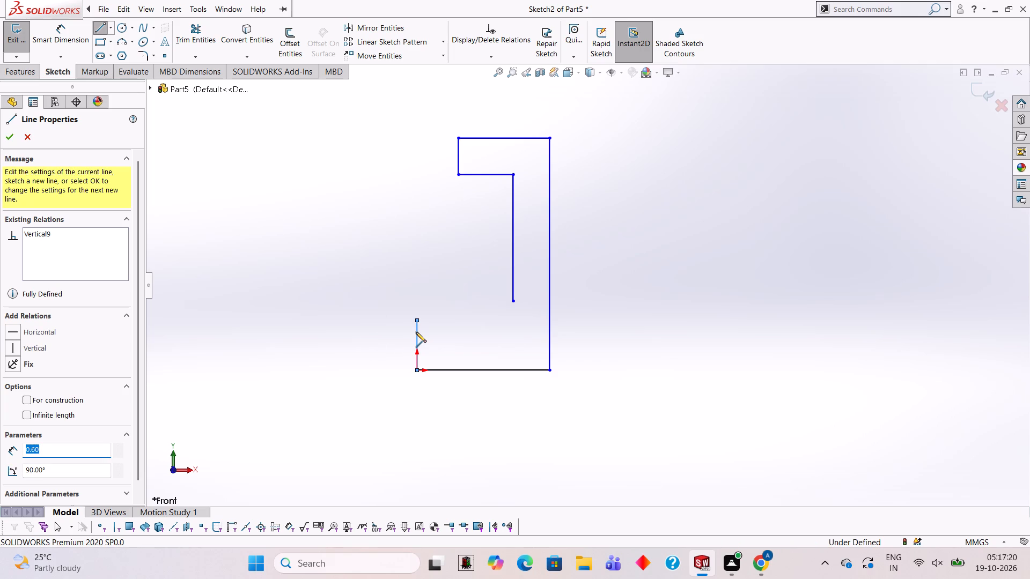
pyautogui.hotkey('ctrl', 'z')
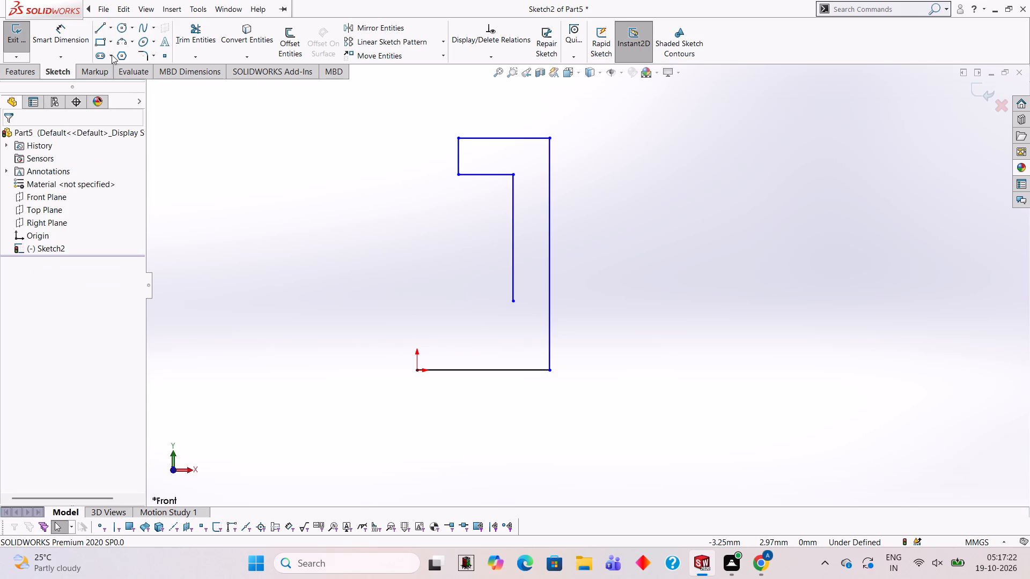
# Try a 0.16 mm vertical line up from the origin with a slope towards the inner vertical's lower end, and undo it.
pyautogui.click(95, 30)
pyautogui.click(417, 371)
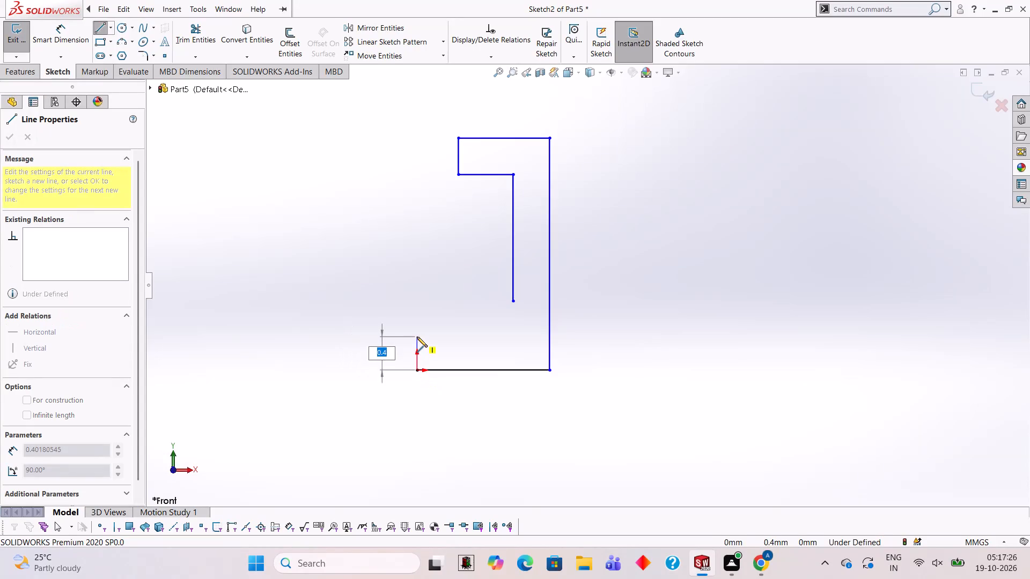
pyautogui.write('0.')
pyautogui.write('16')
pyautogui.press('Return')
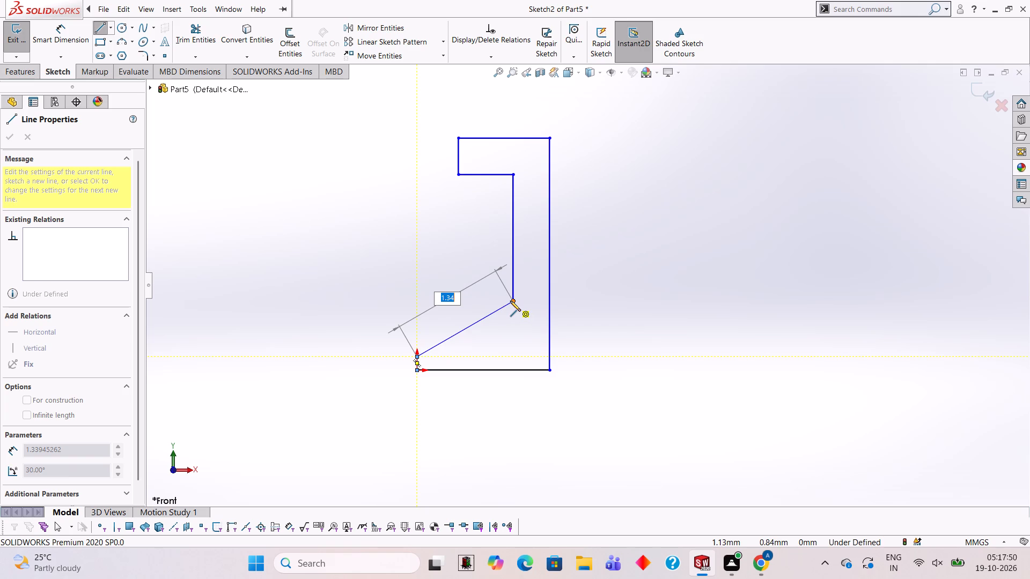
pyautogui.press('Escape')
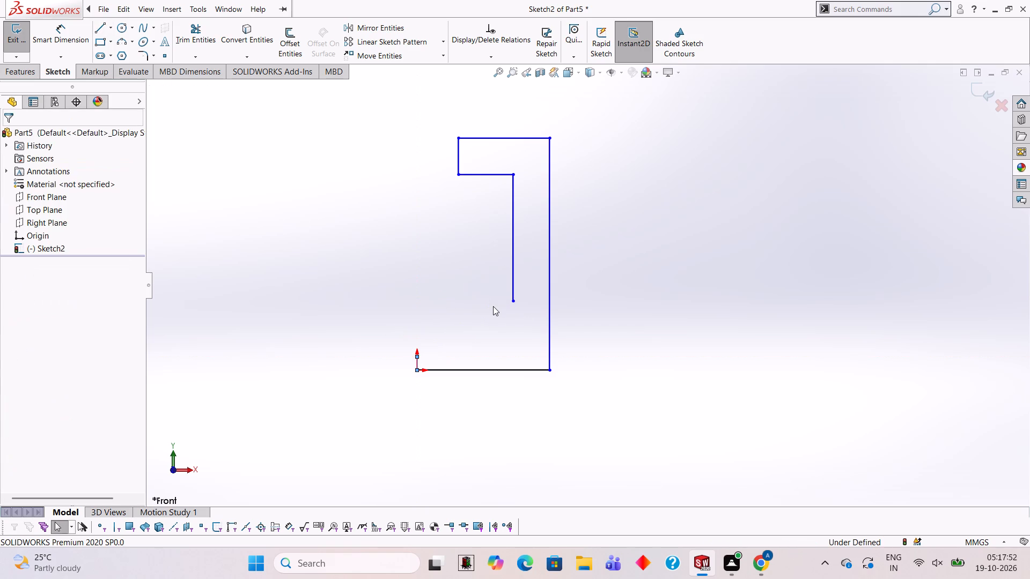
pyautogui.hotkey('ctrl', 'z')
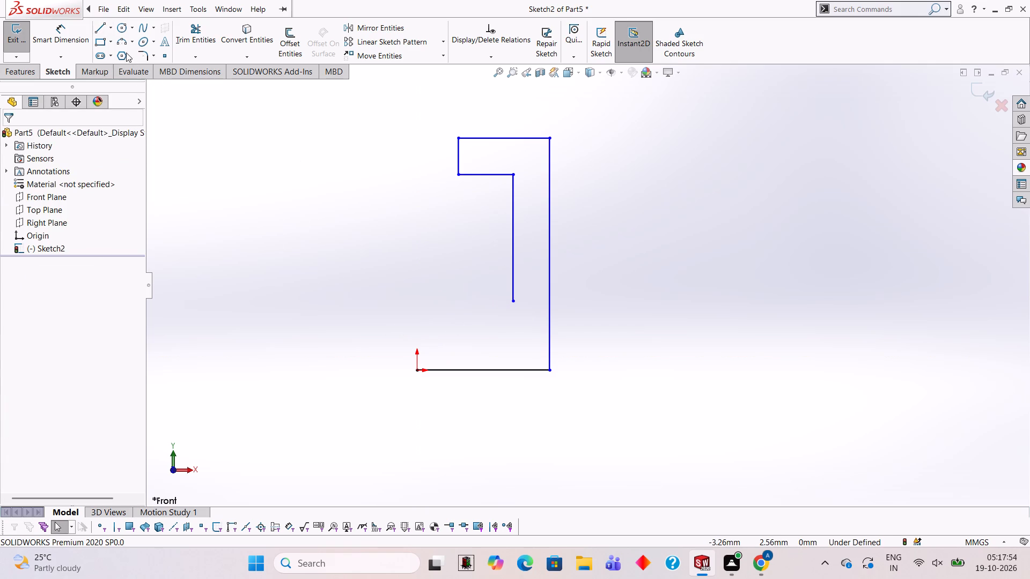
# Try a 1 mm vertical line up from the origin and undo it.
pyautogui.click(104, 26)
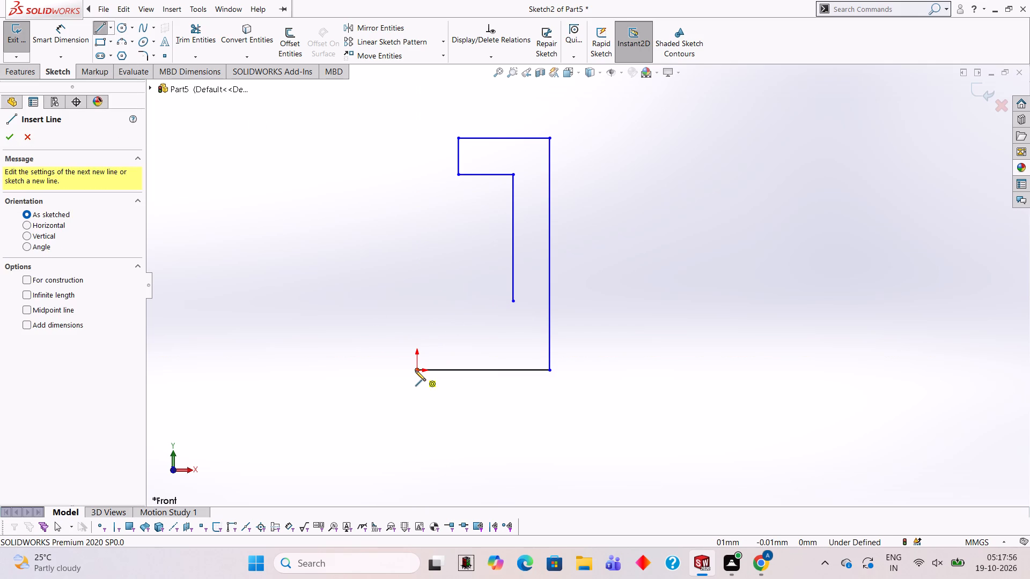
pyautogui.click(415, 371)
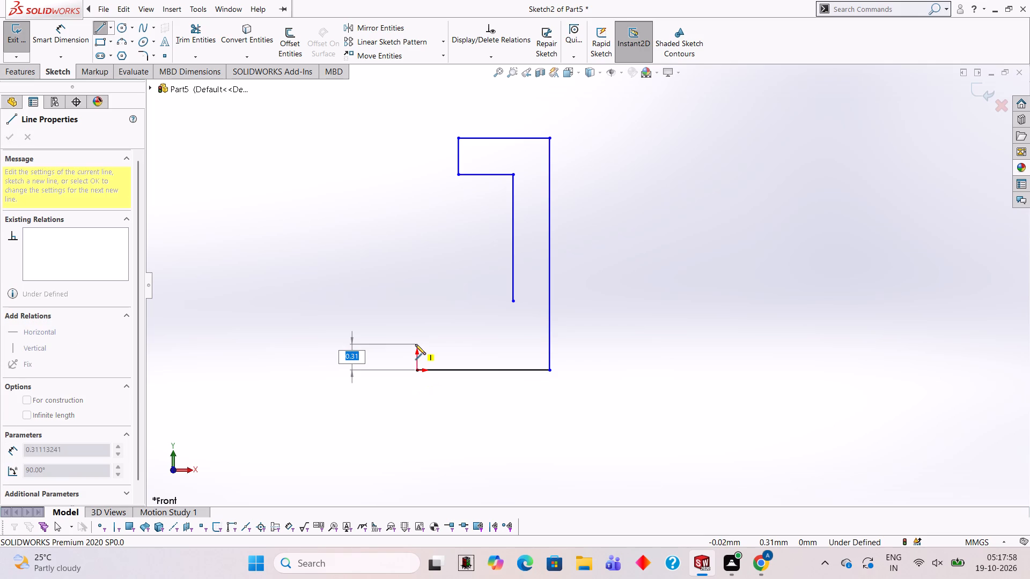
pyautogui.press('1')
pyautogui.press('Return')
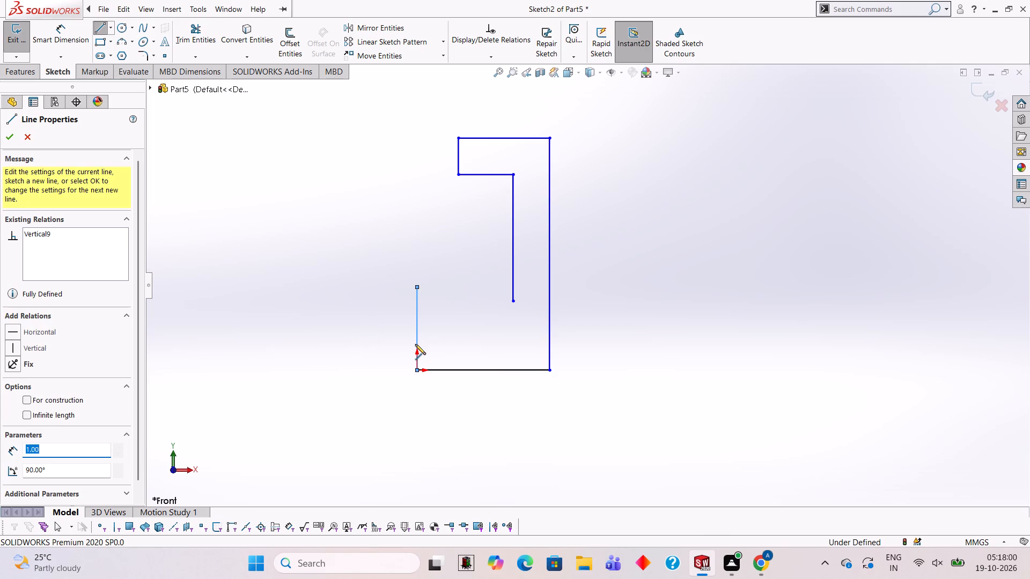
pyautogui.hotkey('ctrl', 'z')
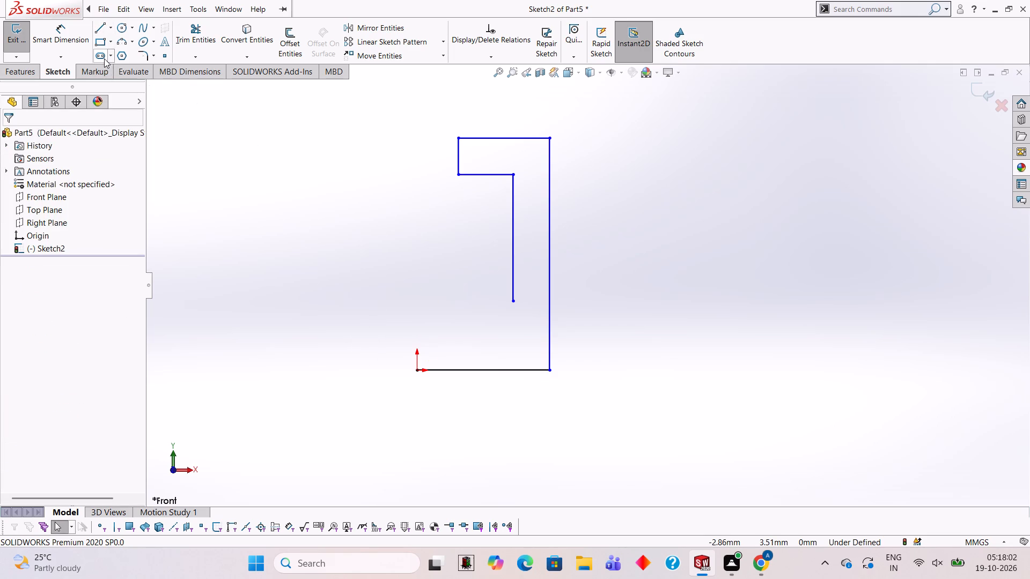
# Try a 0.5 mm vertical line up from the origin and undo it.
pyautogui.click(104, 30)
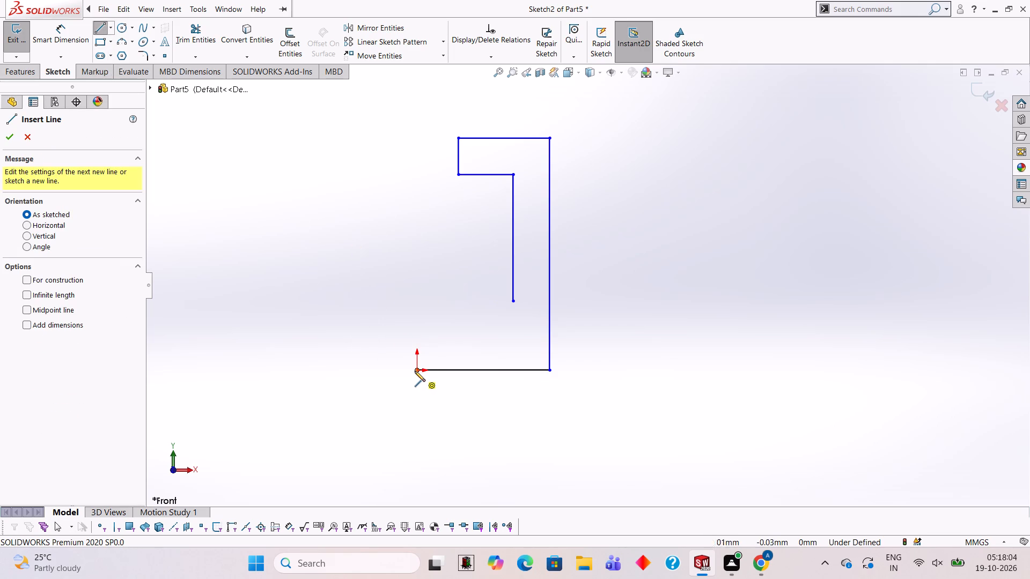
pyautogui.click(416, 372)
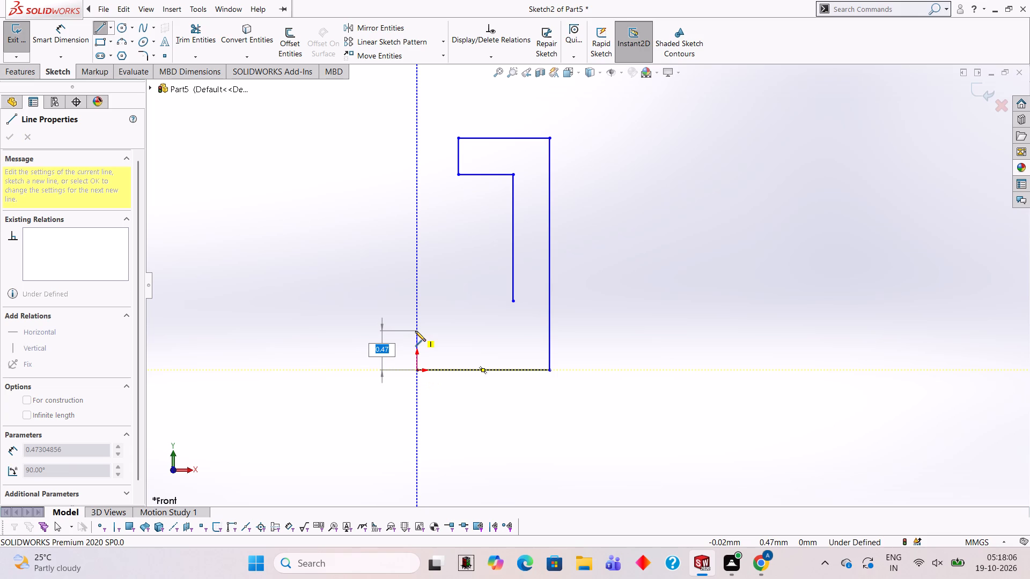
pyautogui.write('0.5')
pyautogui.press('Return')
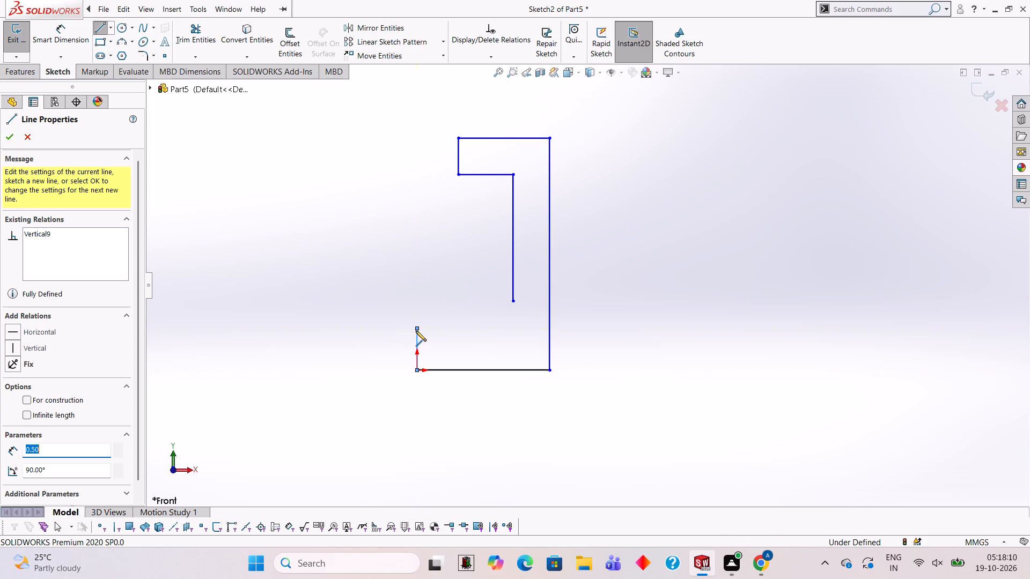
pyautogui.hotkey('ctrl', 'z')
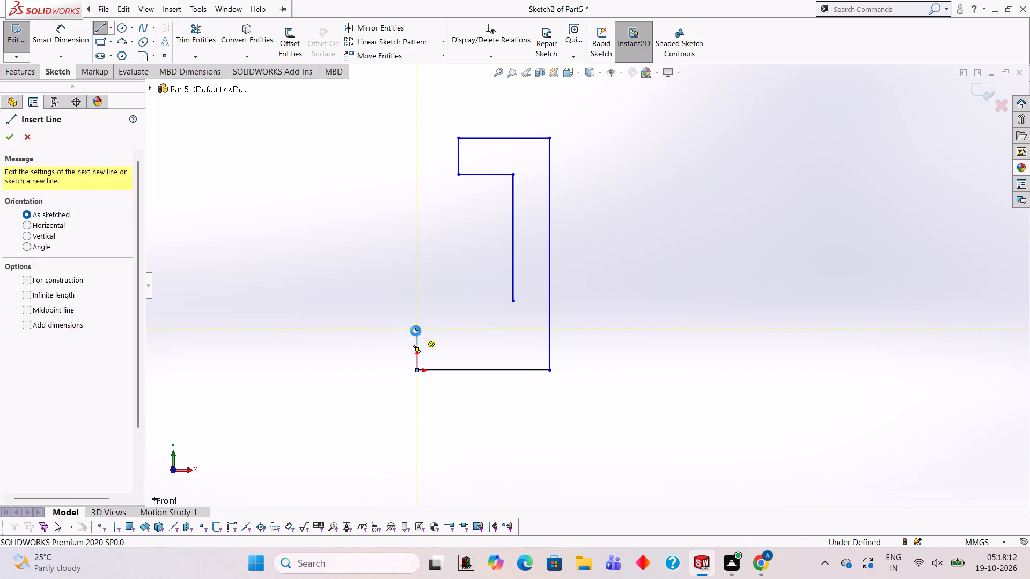
# Draw a vertical line about 0.37 mm up from the origin and connect it with a sloped line to the inner vertical's lower end.
pyautogui.click(102, 28)
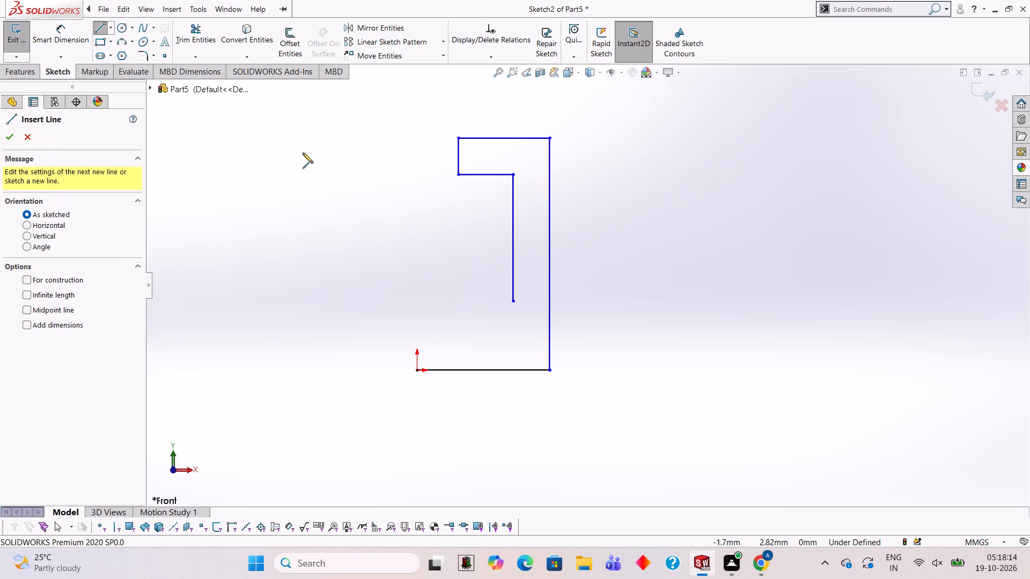
pyautogui.click(416, 371)
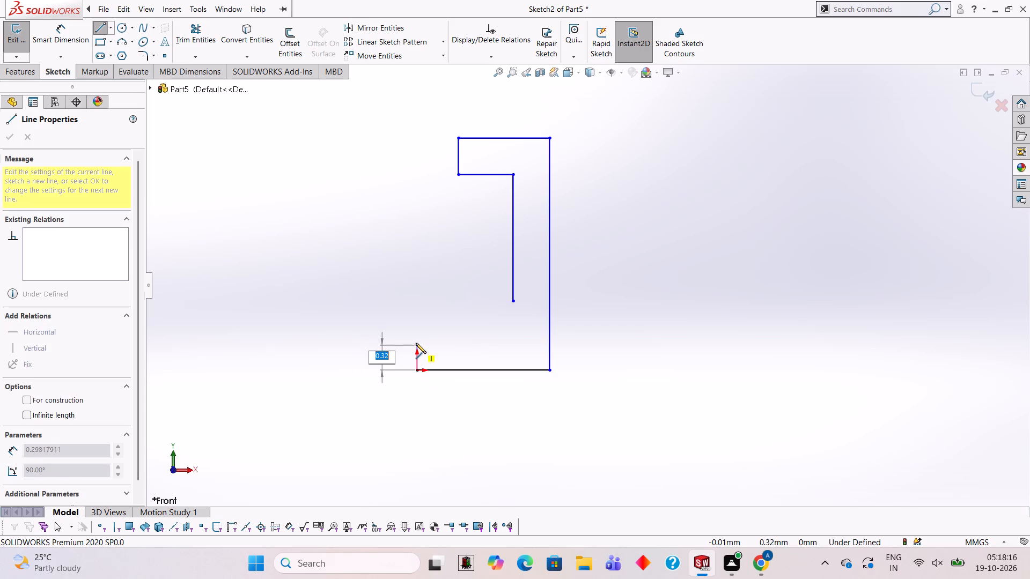
pyautogui.click(416, 339)
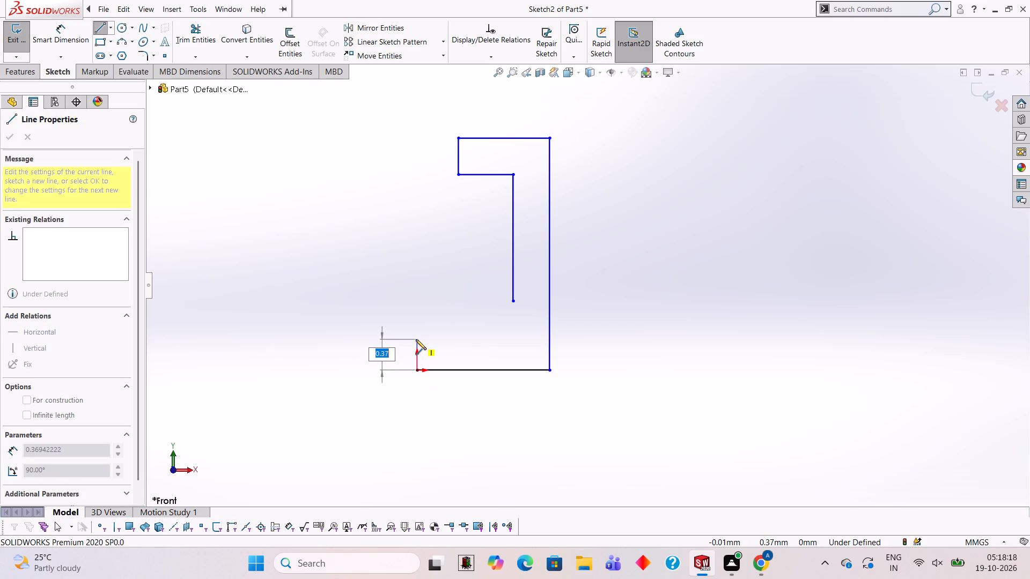
pyautogui.click(515, 300)
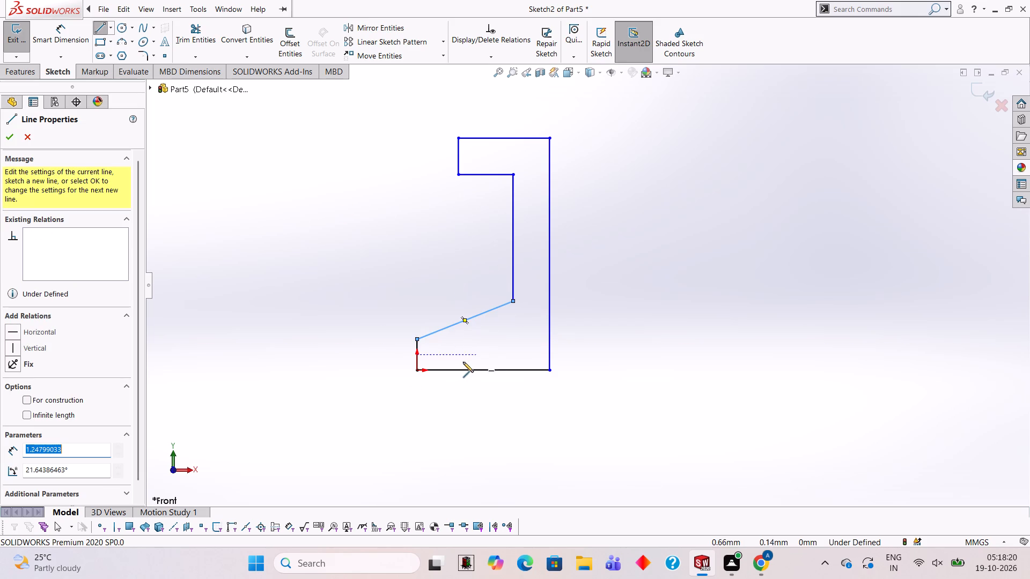
pyautogui.press('Escape')
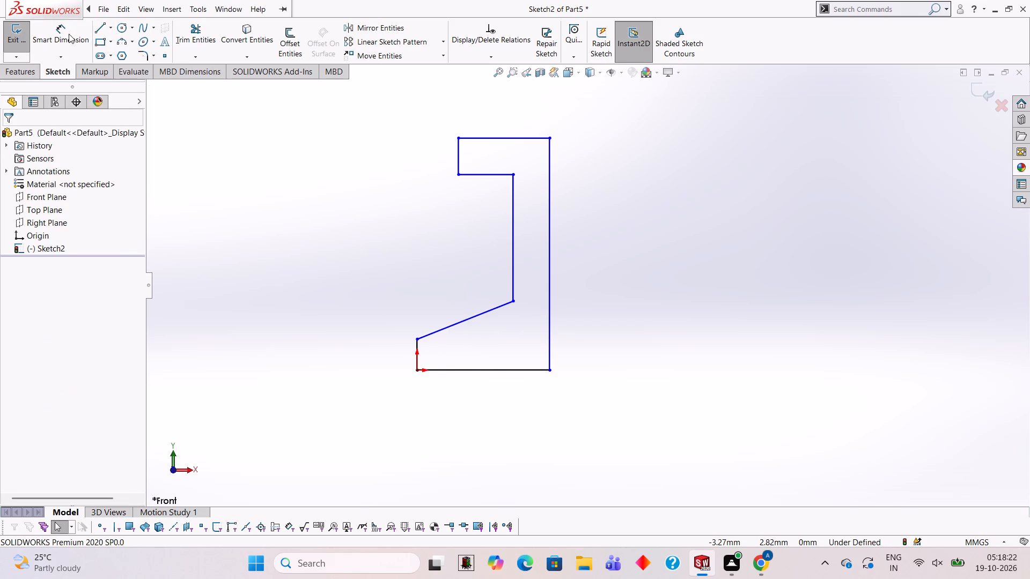
# Dimension the angle between the sloped line and the bottom horizontal line as 30°.
pyautogui.click(69, 34)
pyautogui.click(465, 322)
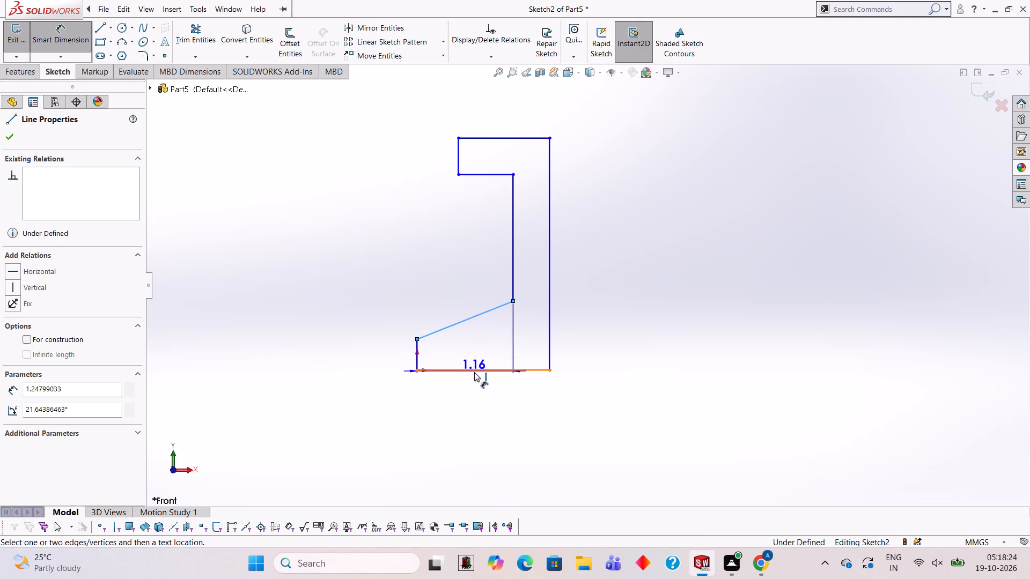
pyautogui.click(472, 370)
pyautogui.click(590, 309)
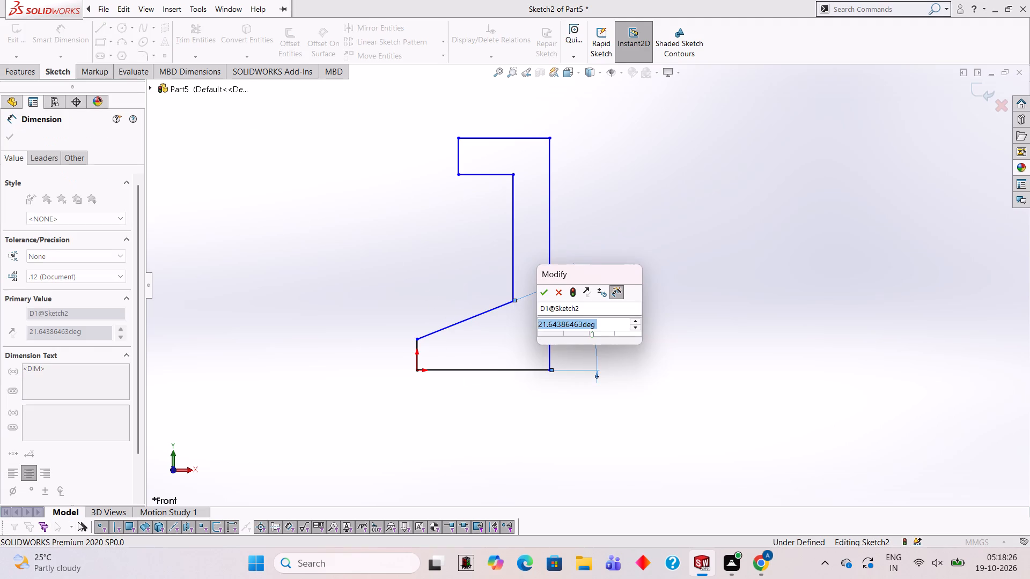
pyautogui.write('30')
pyautogui.press('Return')
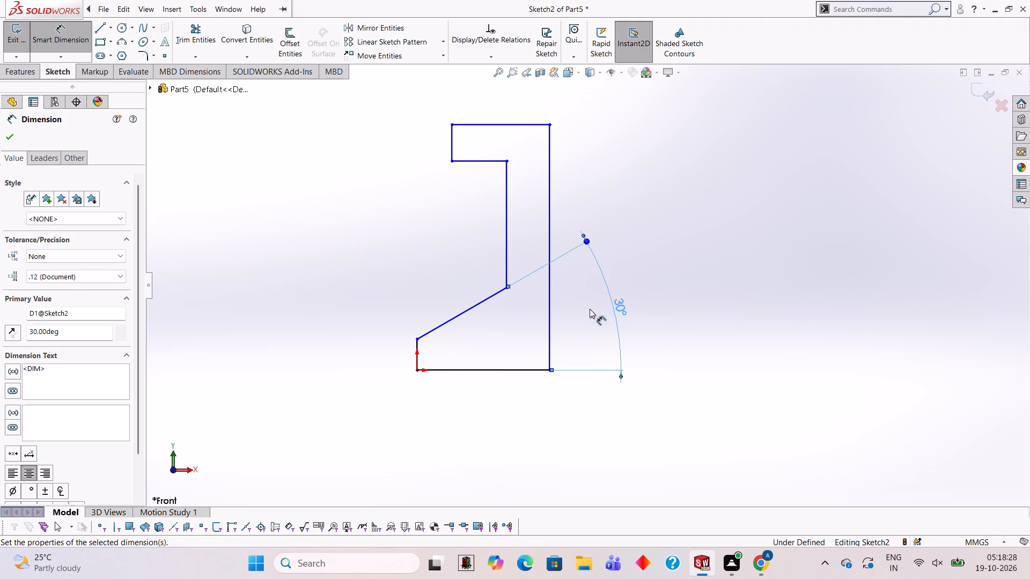
pyautogui.press('Escape')
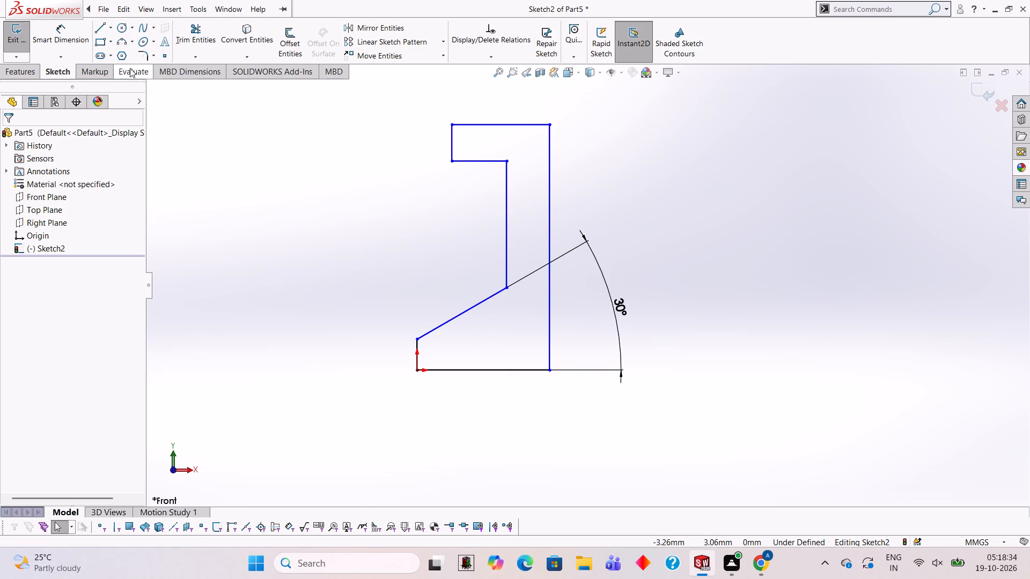
# Dimension the profile's long outer vertical line as 2.80 mm.
pyautogui.click(77, 31)
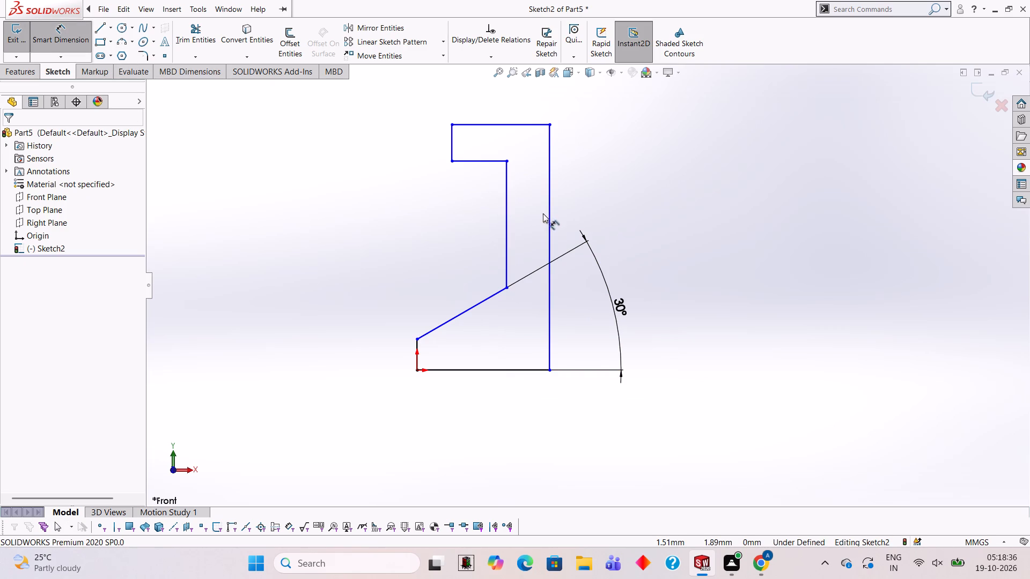
pyautogui.click(548, 217)
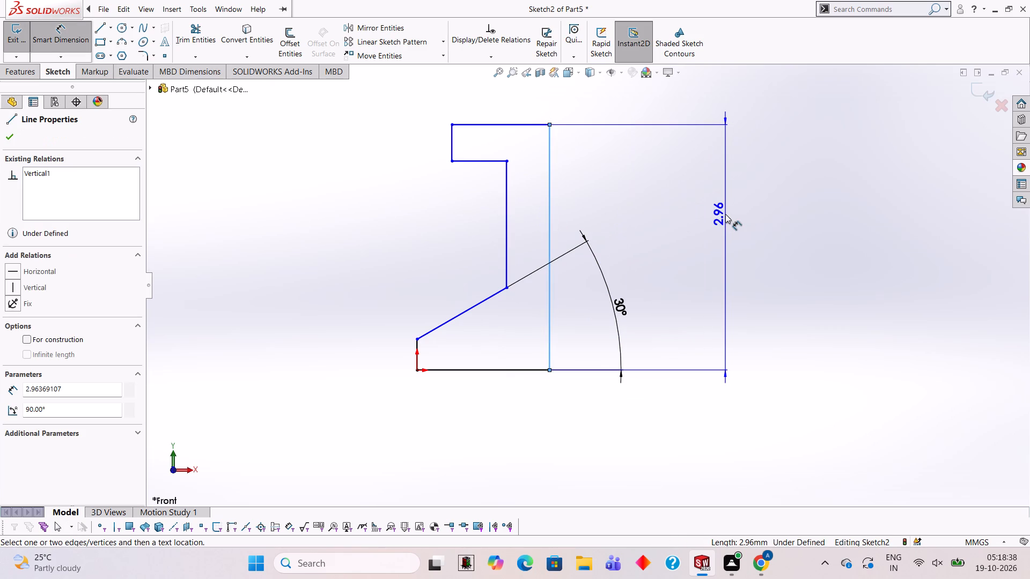
pyautogui.click(725, 214)
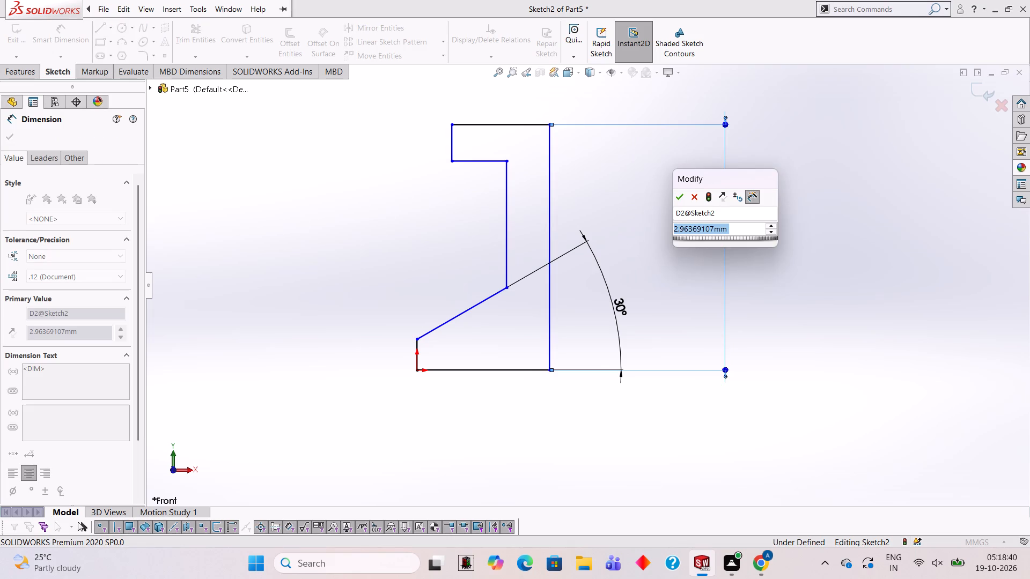
pyautogui.write('2.')
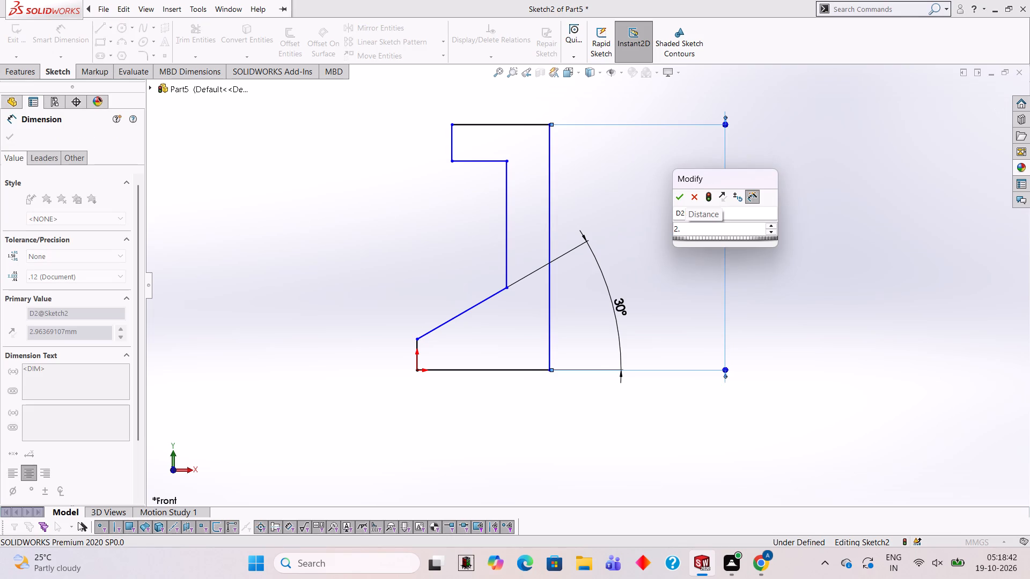
pyautogui.write('80')
pyautogui.press('Return')
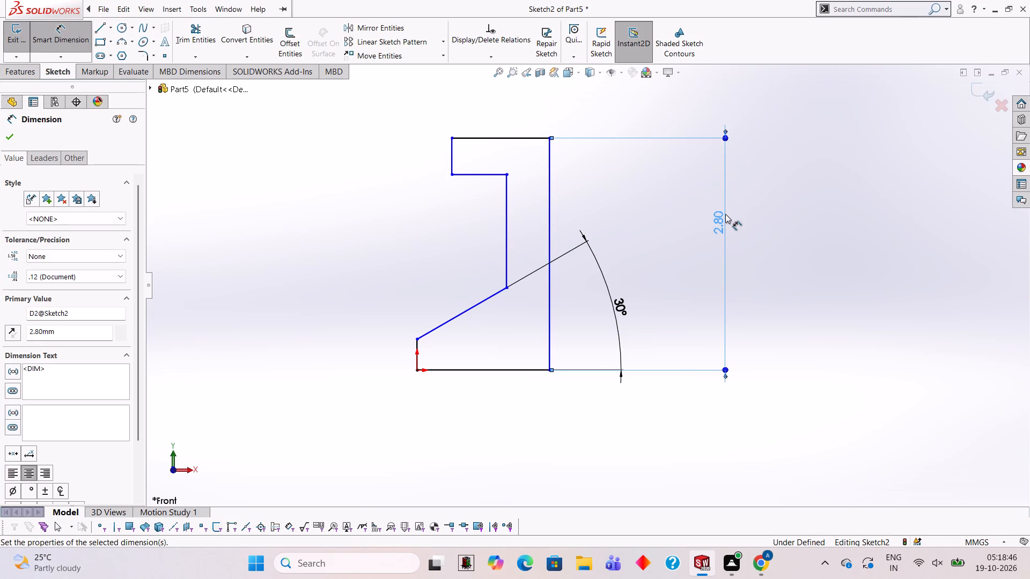
pyautogui.press('Escape')
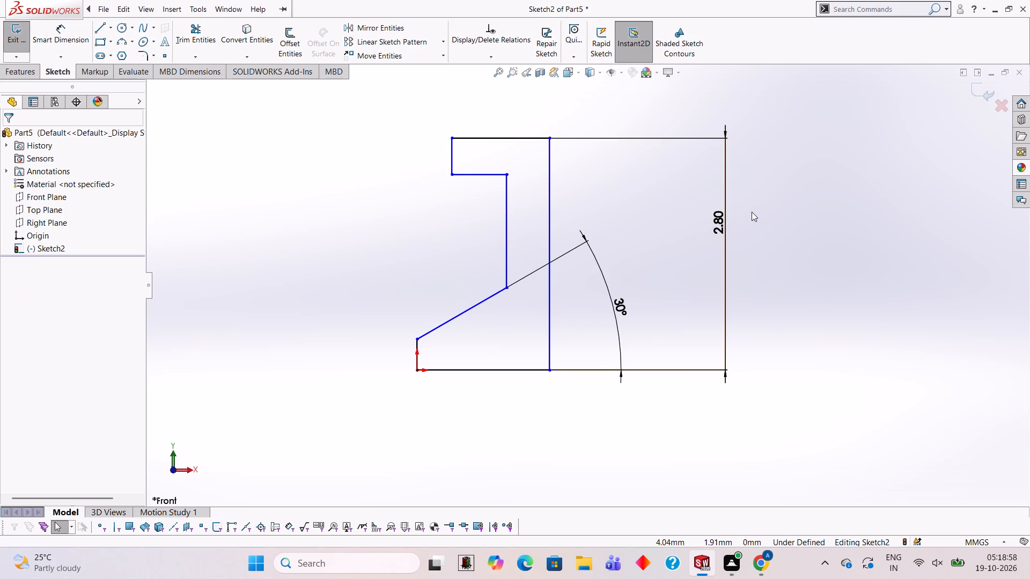
# Dimension the profile's bottom horizontal line, accepting its drawn length.
pyautogui.click(67, 31)
pyautogui.click(448, 371)
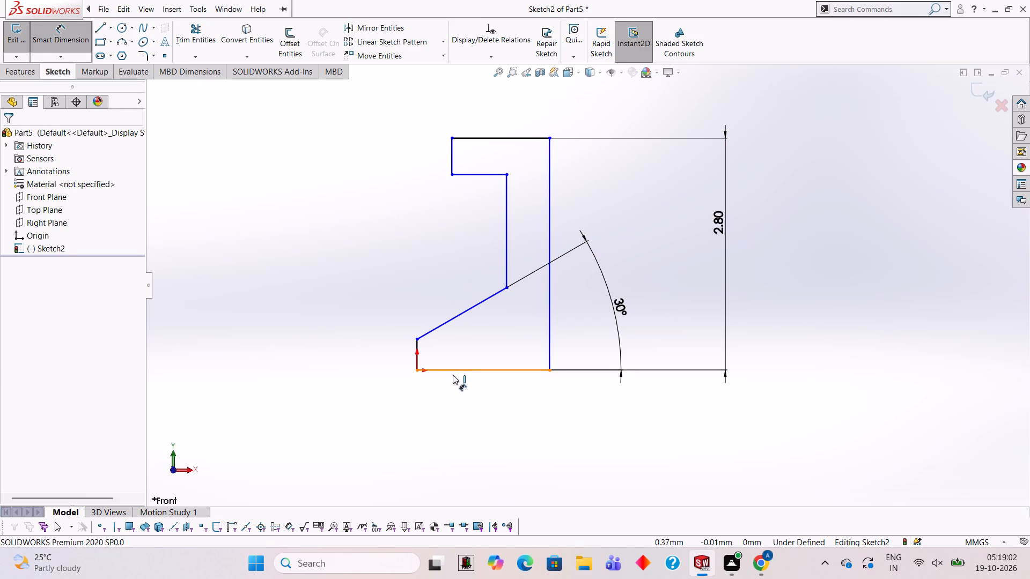
pyautogui.click(489, 470)
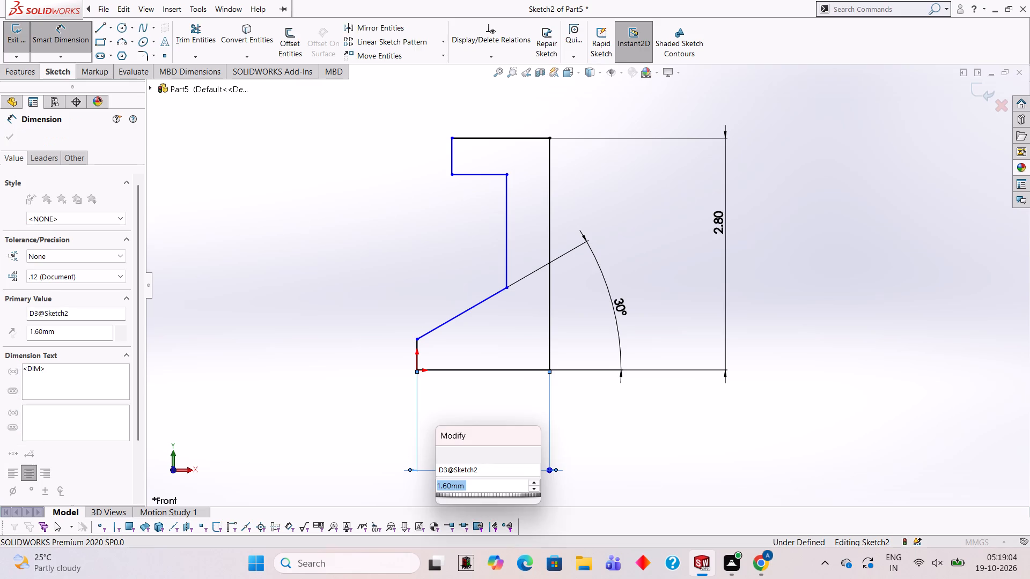
pyautogui.click(447, 450)
pyautogui.click(438, 425)
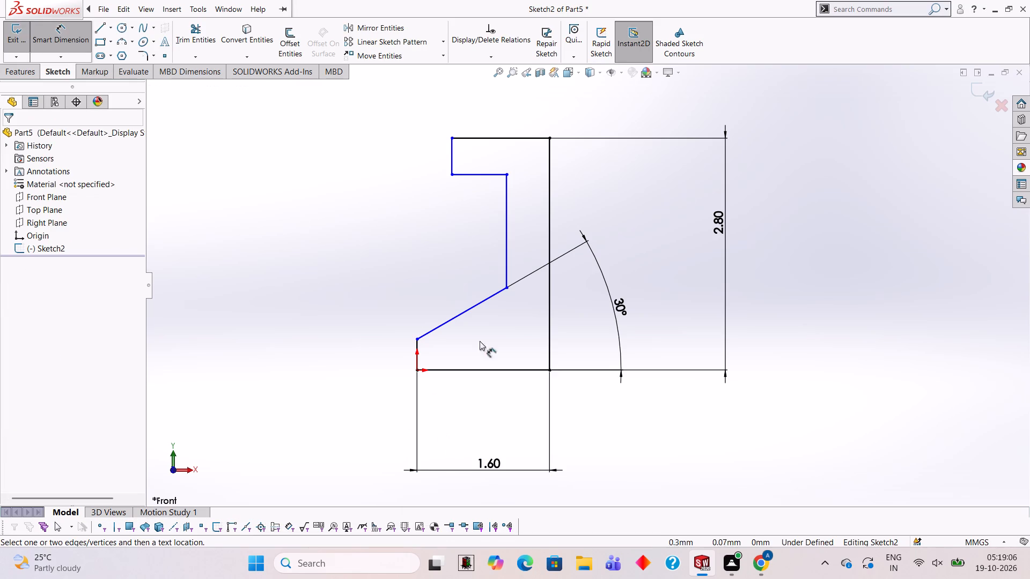
# Dimension the distance between the inner vertical line and the long outer vertical line as 0.44 mm.
pyautogui.click(507, 250)
pyautogui.click(550, 251)
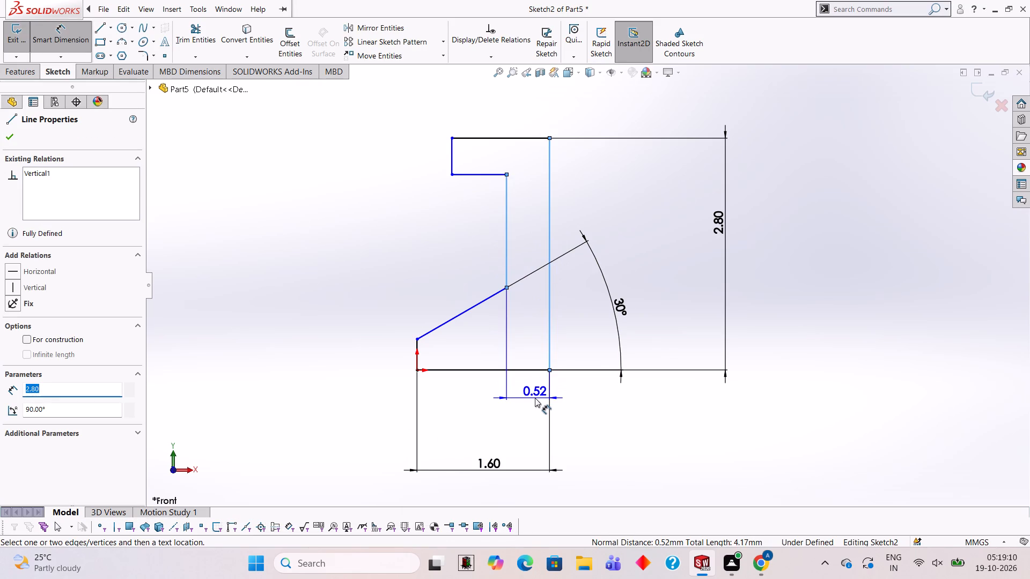
pyautogui.click(513, 410)
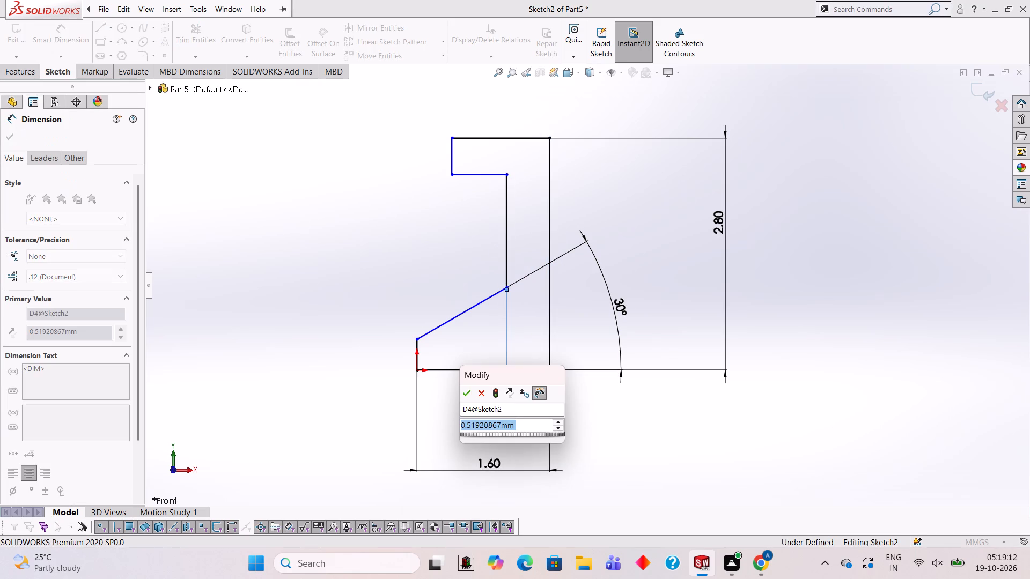
pyautogui.write('0.44')
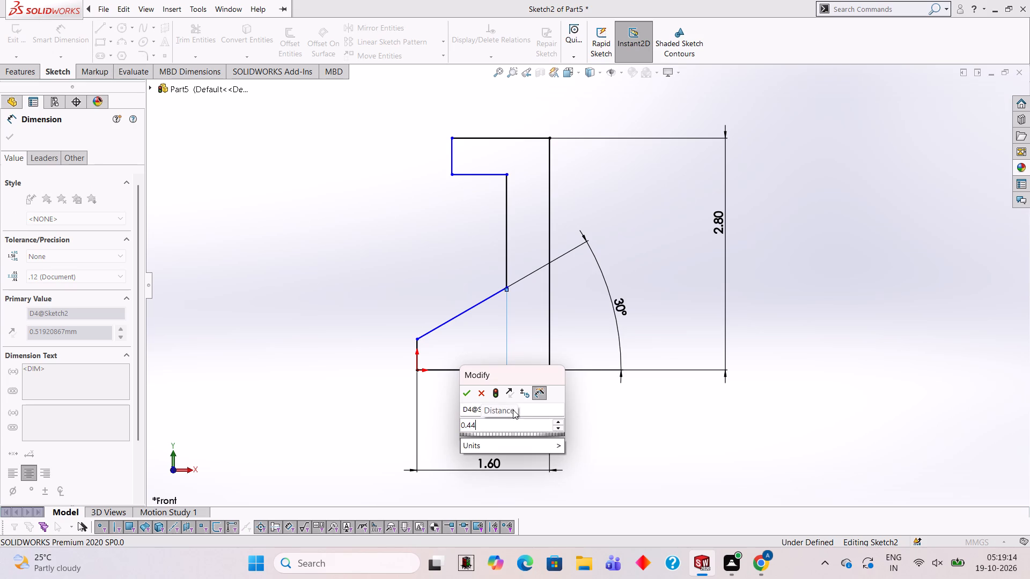
pyautogui.press('Return')
pyautogui.press('Escape')
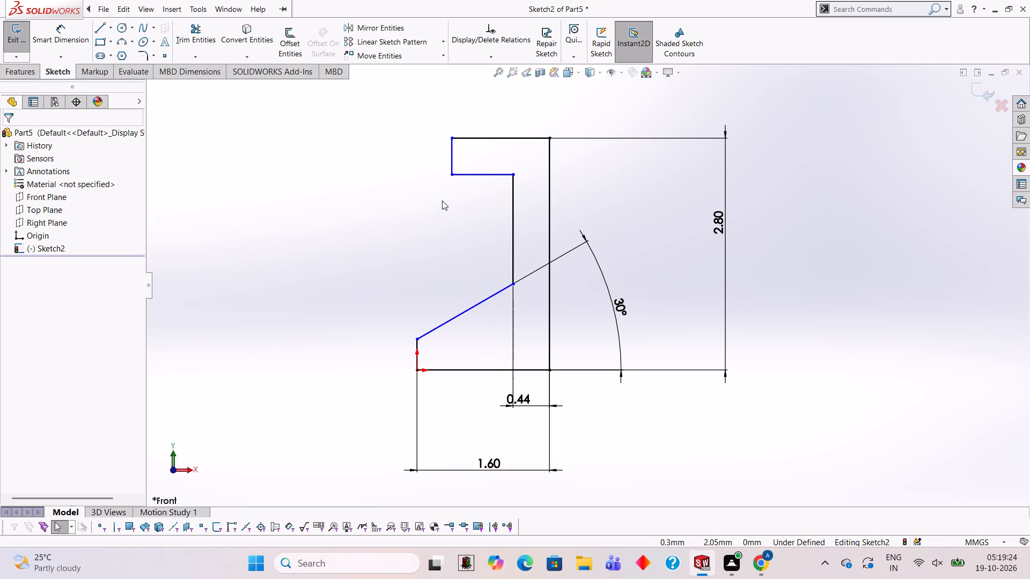
# Dimension the profile's top horizontal line as 1.10 mm.
pyautogui.click(489, 136)
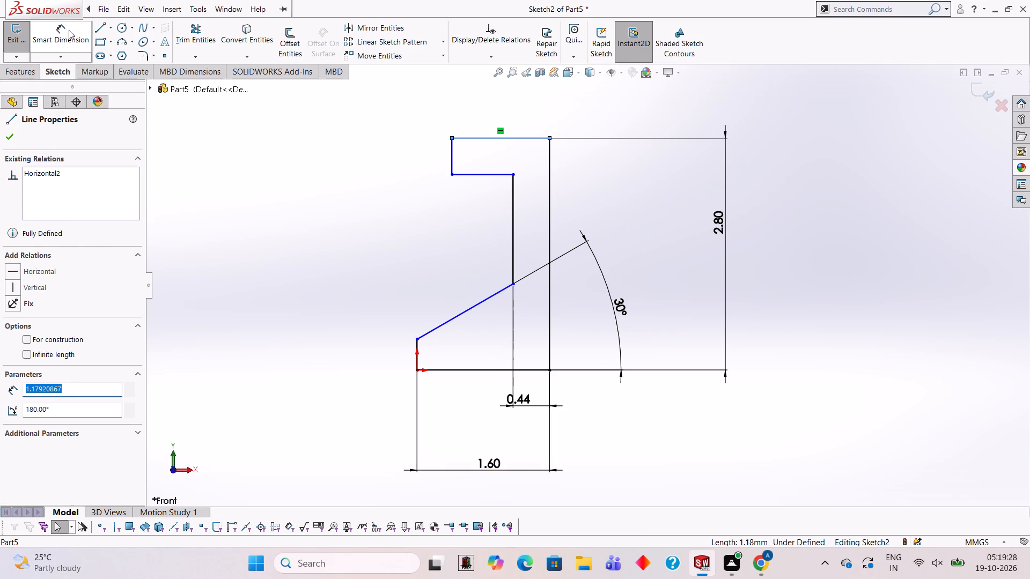
pyautogui.click(69, 30)
pyautogui.click(476, 138)
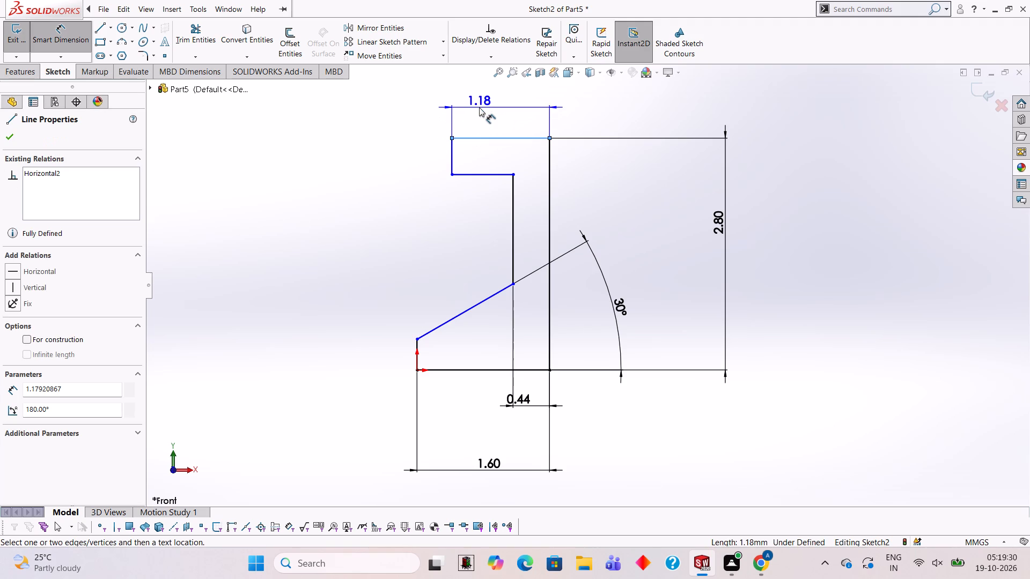
pyautogui.click(479, 107)
pyautogui.write('1.10')
pyautogui.press('Return')
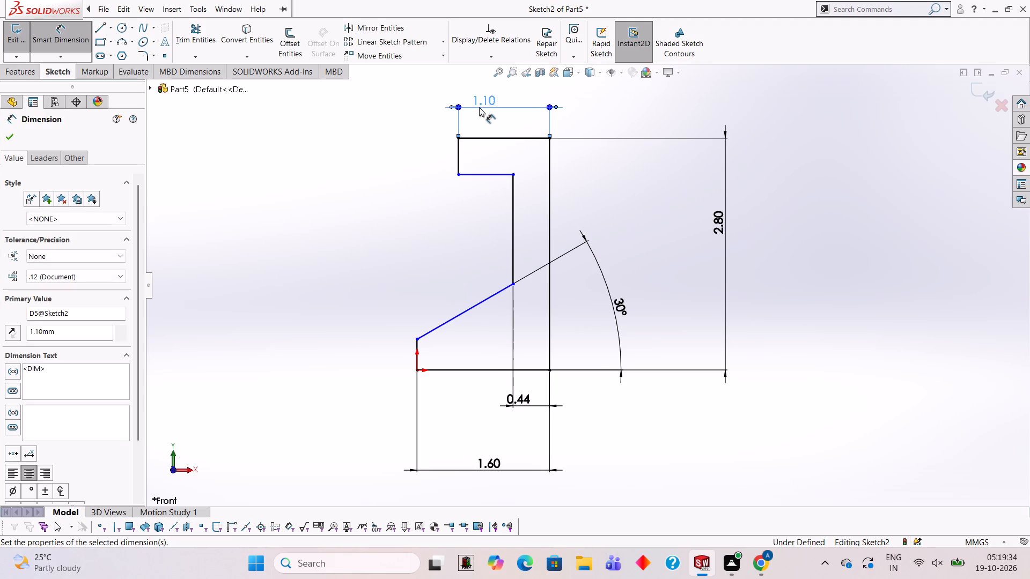
pyautogui.press('Escape')
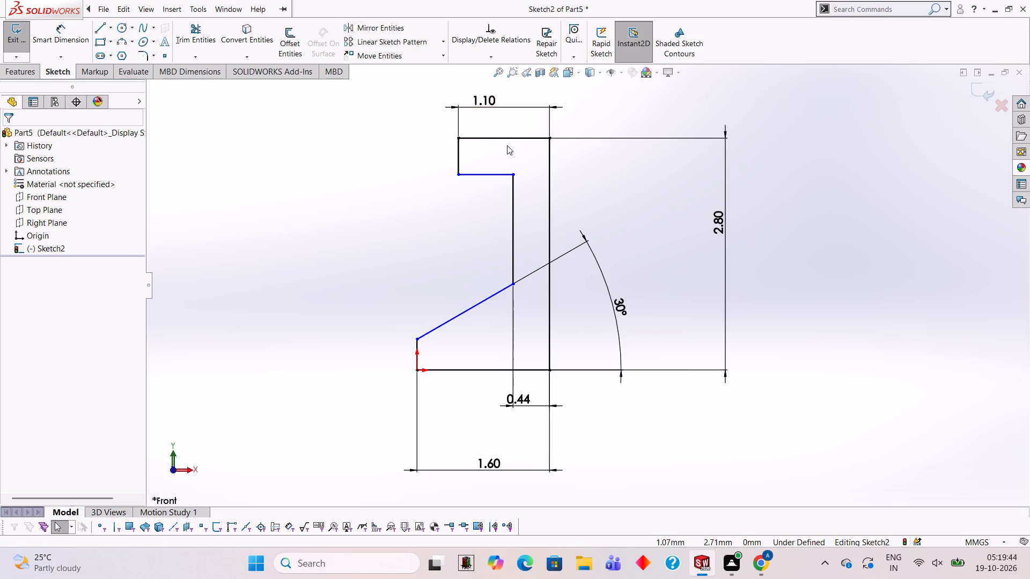
# Dimension the vertical distance between the top line and the hook's short lower horizontal line, accepting its drawn value.
pyautogui.click(82, 40)
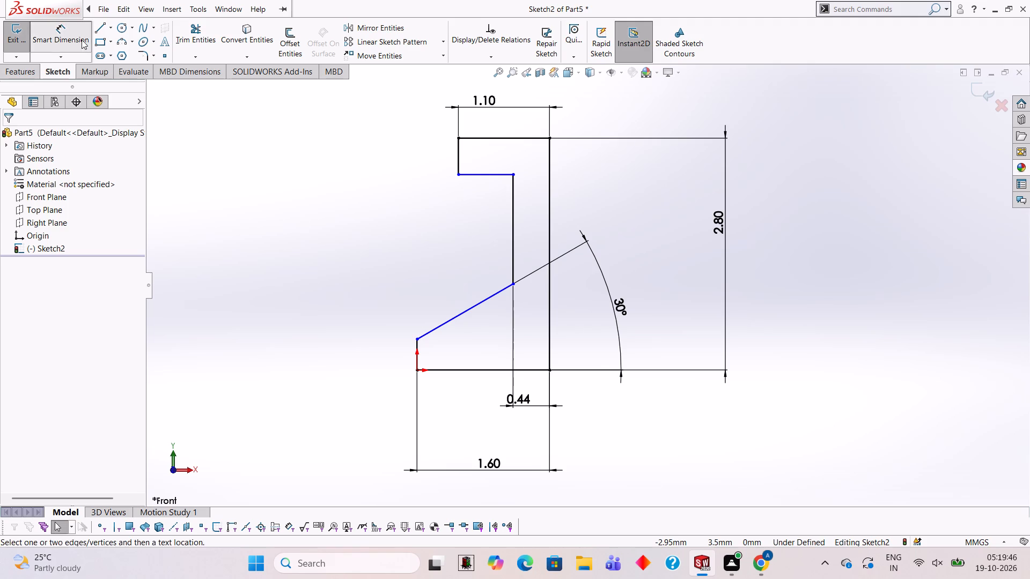
pyautogui.click(511, 139)
pyautogui.click(492, 176)
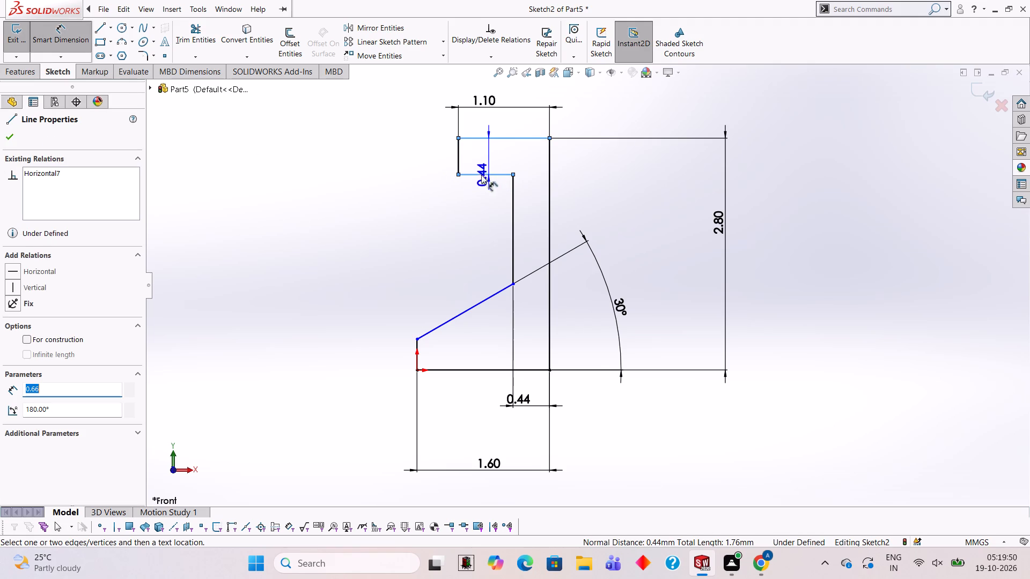
pyautogui.click(404, 166)
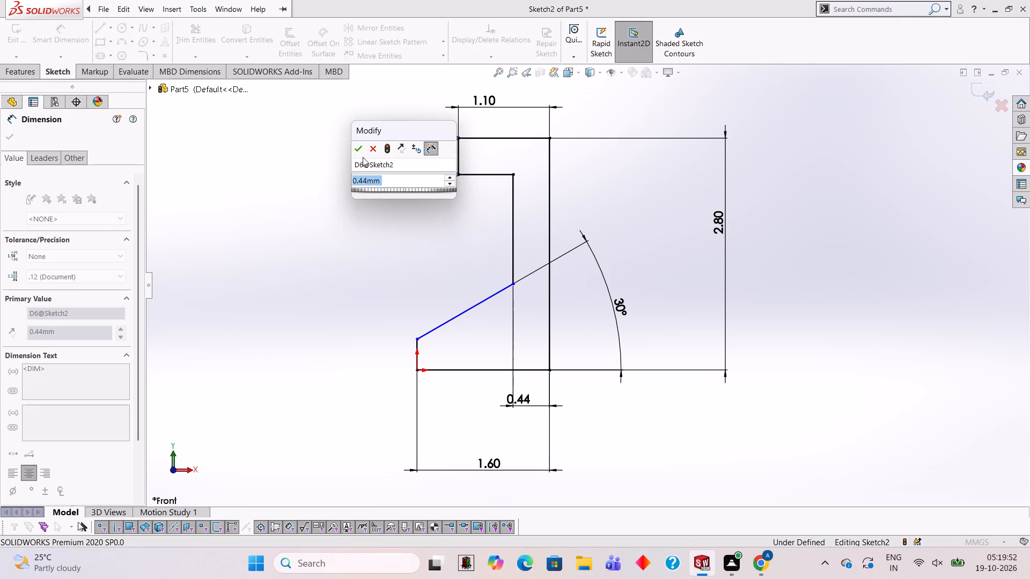
pyautogui.click(356, 152)
pyautogui.click(279, 228)
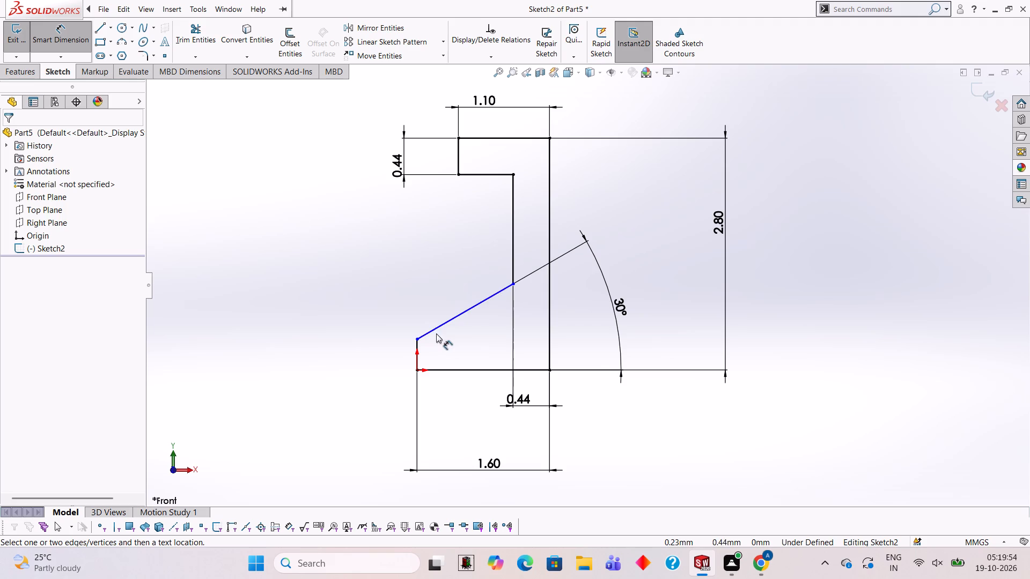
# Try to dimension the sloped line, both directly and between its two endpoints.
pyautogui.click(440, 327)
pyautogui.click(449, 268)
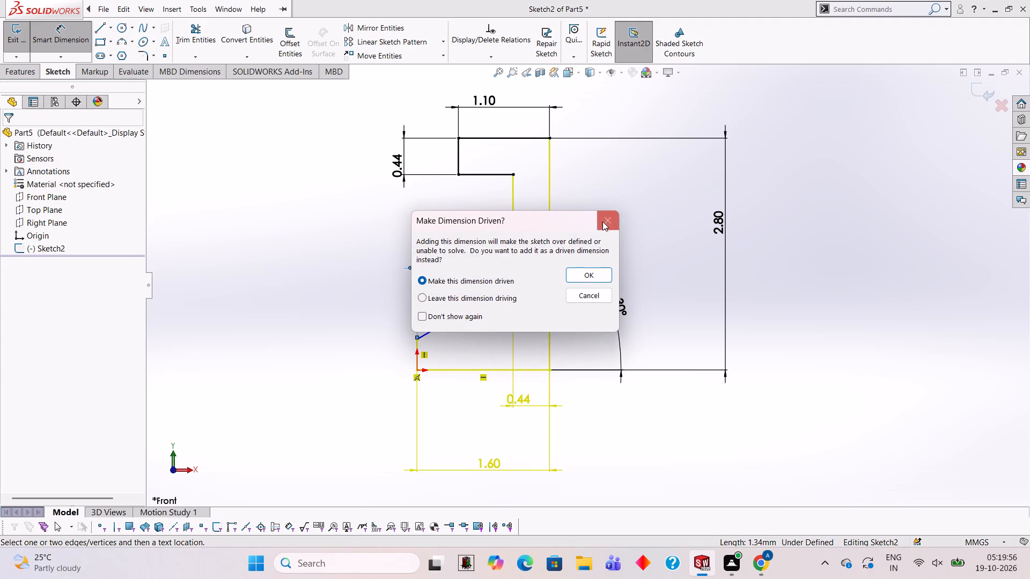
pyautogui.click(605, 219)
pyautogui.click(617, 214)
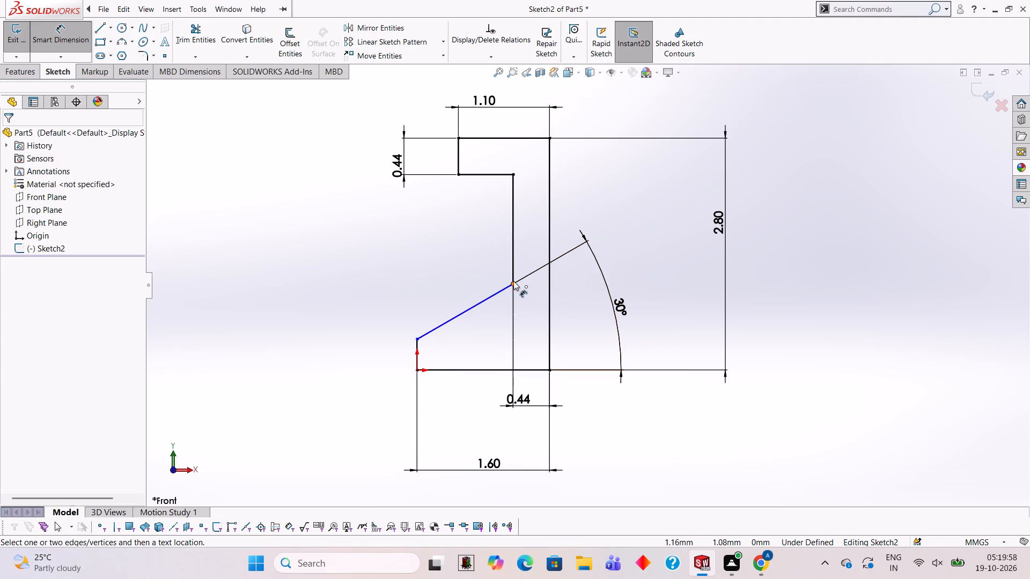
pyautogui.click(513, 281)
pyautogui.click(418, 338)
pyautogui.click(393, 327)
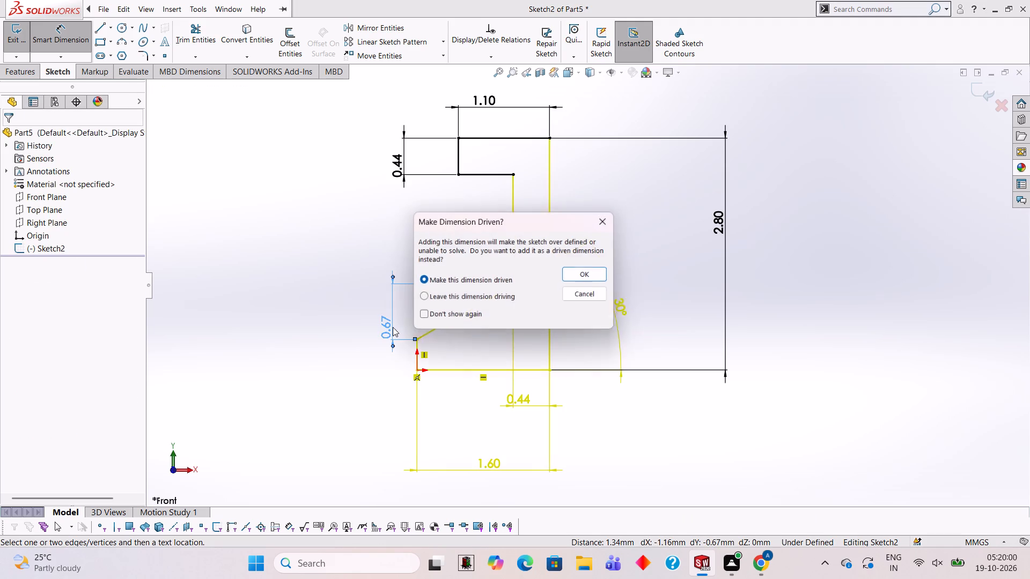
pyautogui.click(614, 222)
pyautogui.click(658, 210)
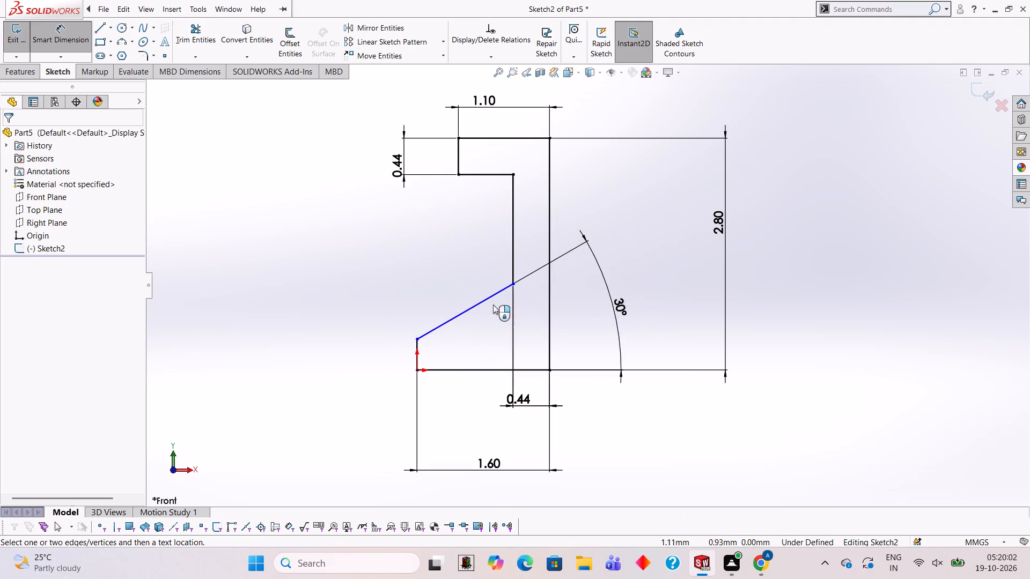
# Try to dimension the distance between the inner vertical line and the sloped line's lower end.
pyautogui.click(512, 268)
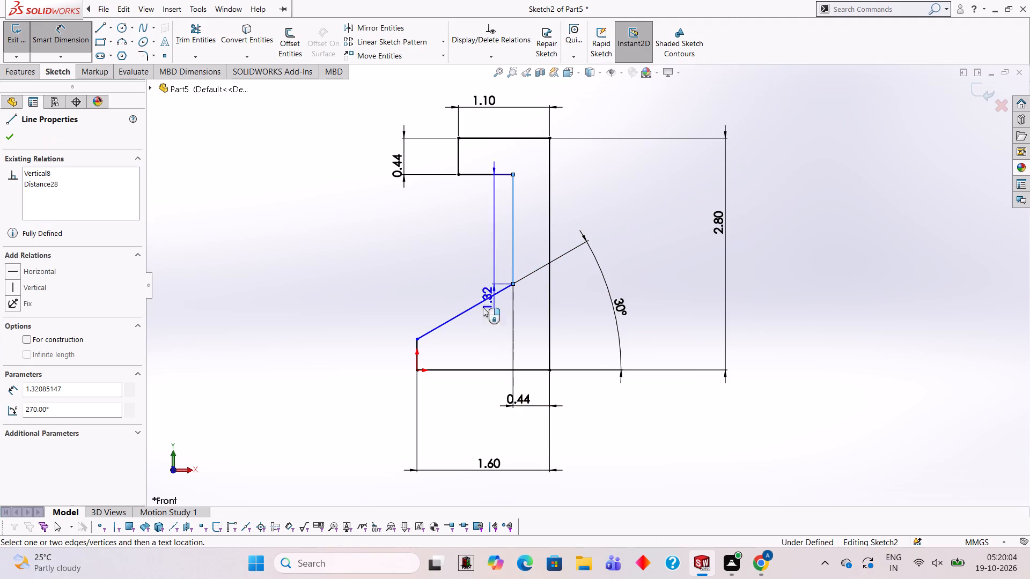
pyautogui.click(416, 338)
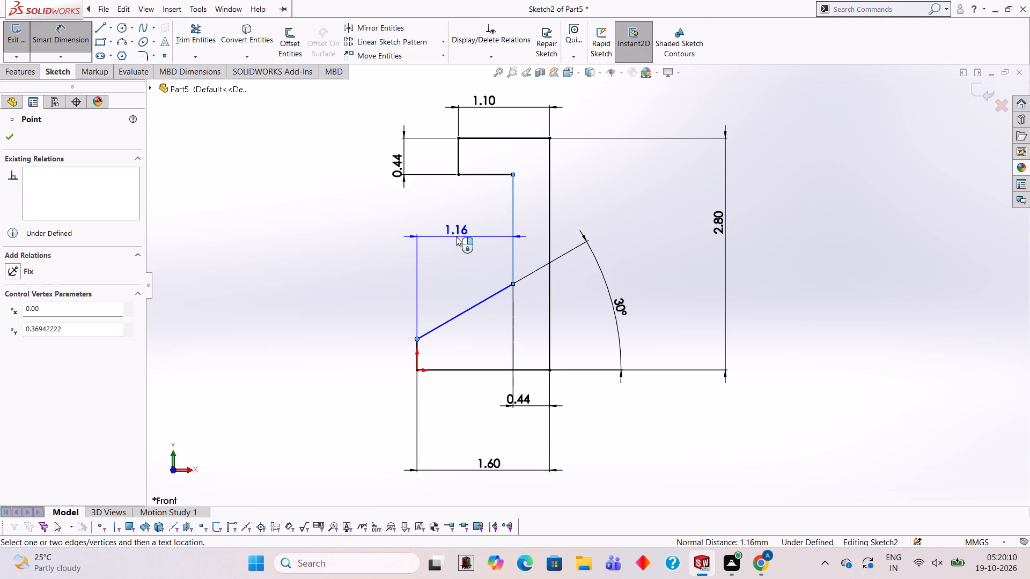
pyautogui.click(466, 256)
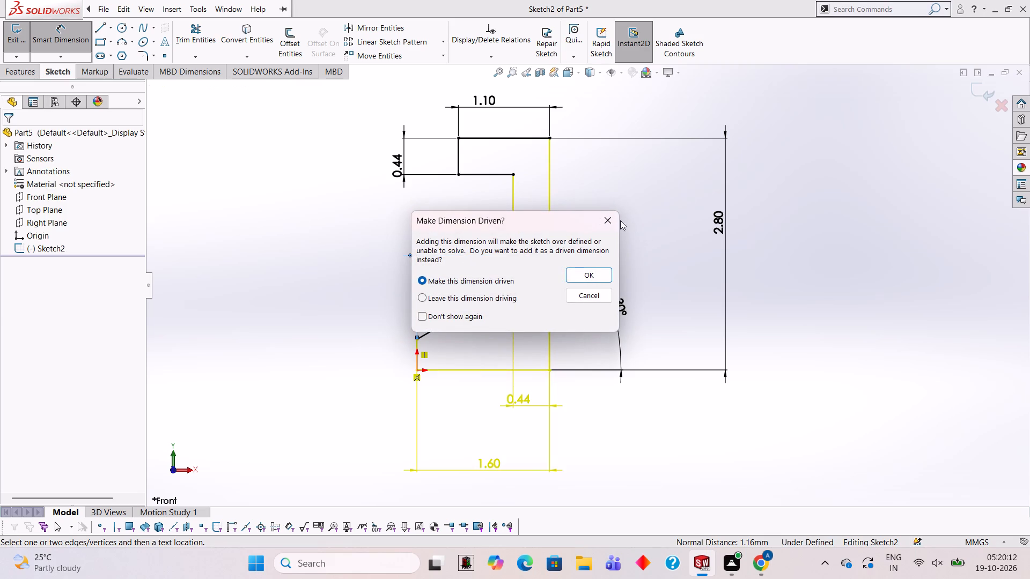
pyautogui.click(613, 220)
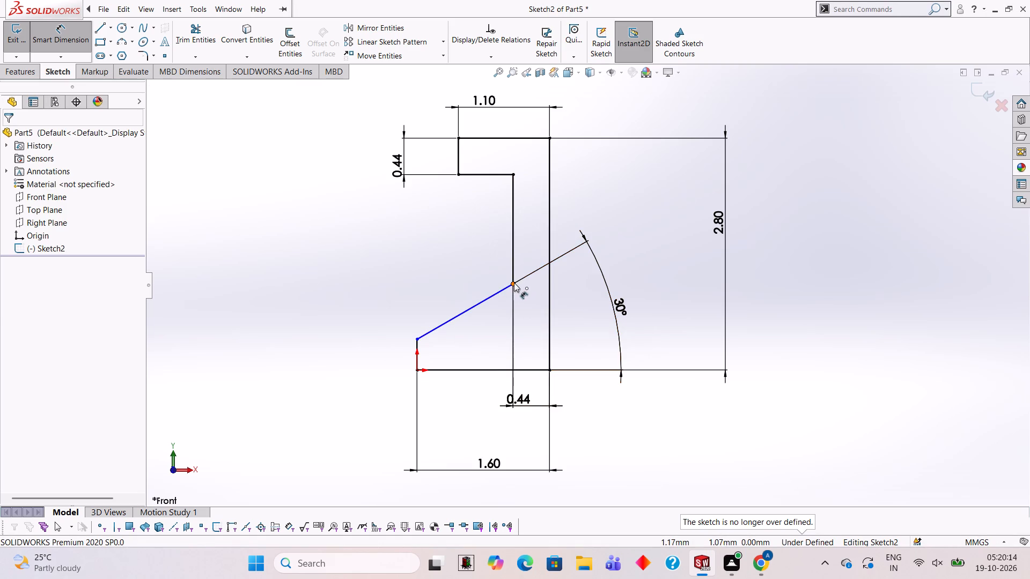
# Dimension the vertical distance from the sloped line's upper end to the outer bottom corner, accepting its drawn value.
pyautogui.click(514, 283)
pyautogui.click(551, 370)
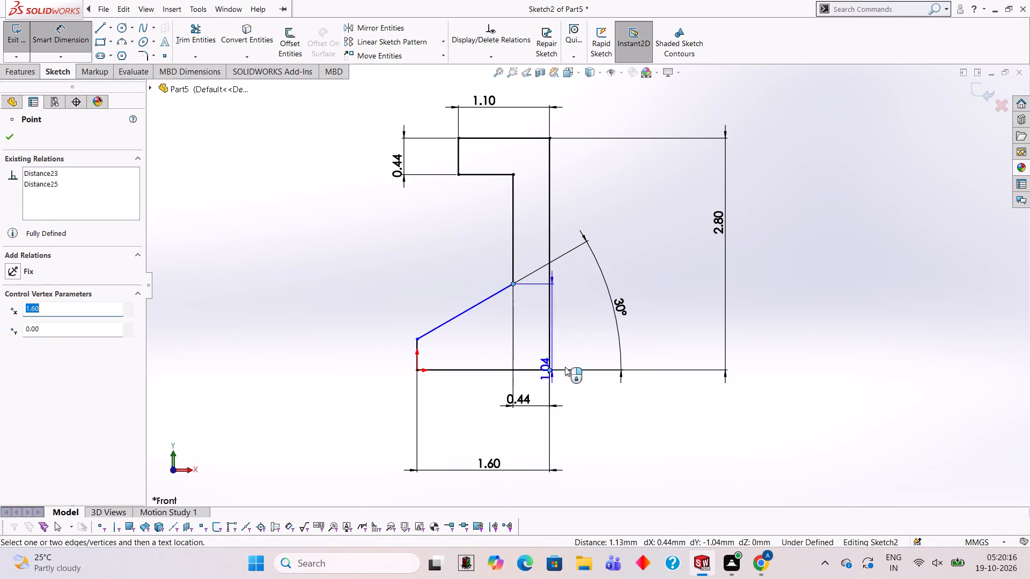
pyautogui.click(668, 317)
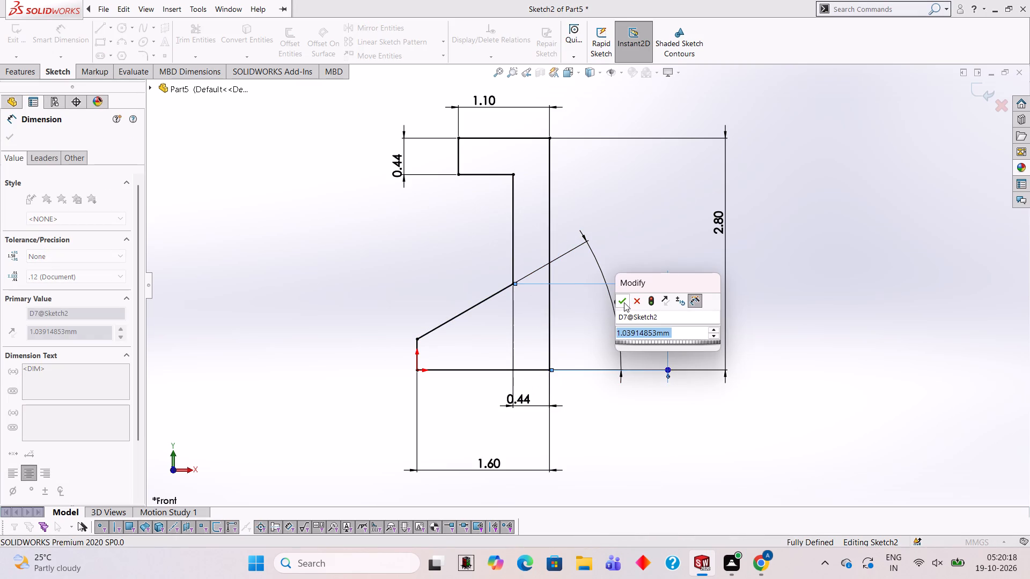
pyautogui.click(624, 302)
pyautogui.click(886, 253)
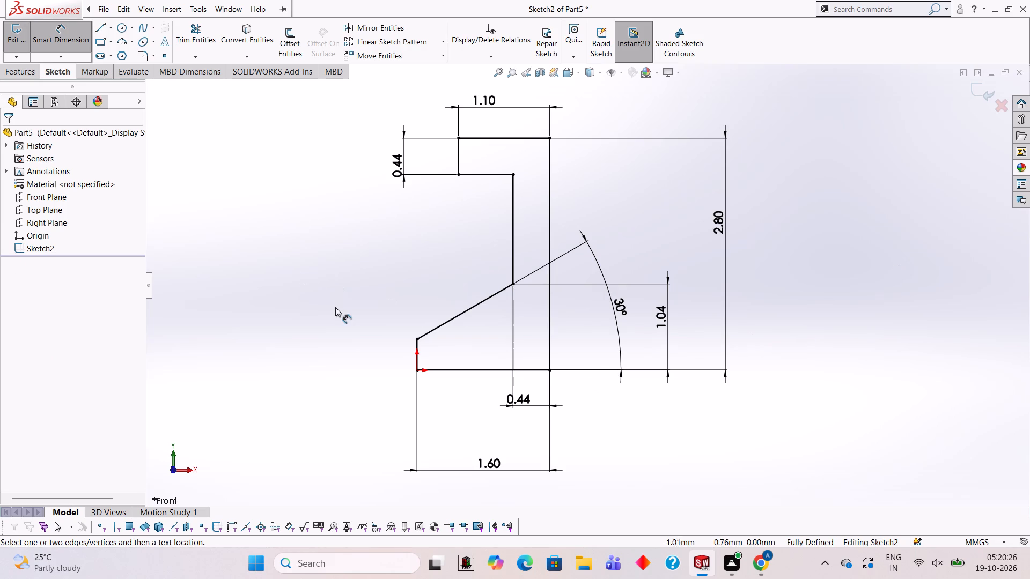
# Extrude the profile as a blind boss 2.00 mm deep in the reversed direction.
pyautogui.click(28, 75)
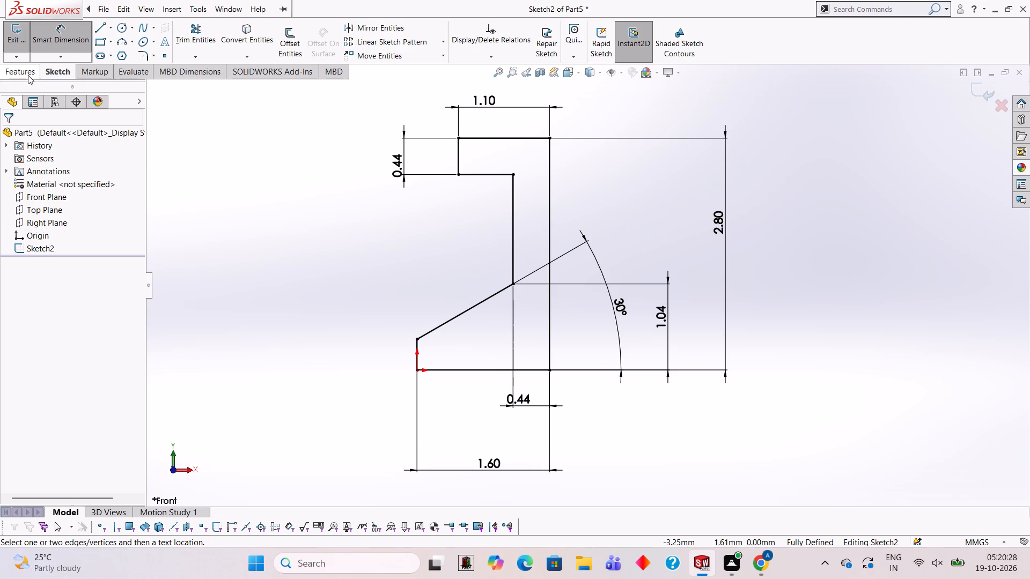
pyautogui.click(25, 51)
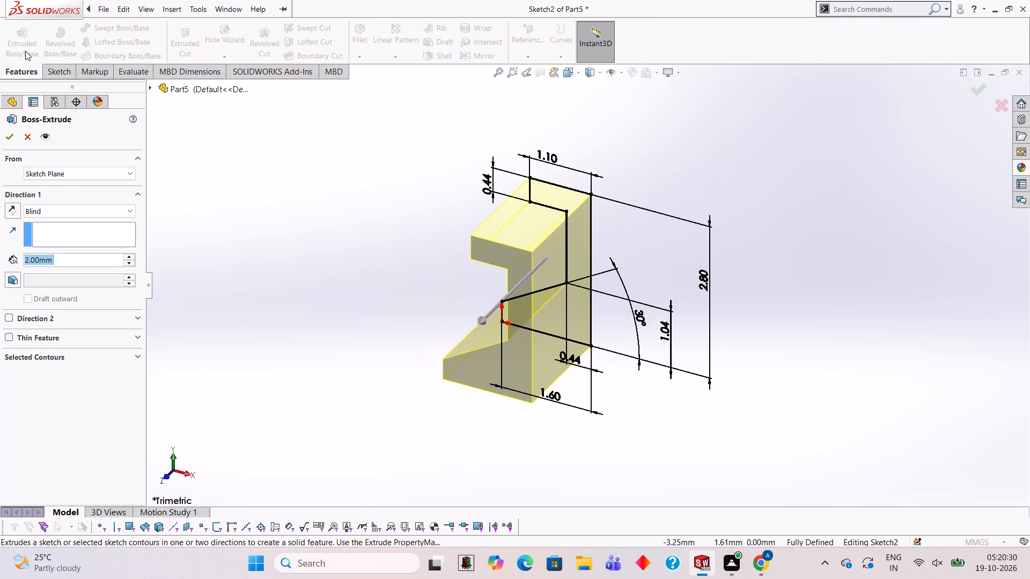
pyautogui.click(17, 207)
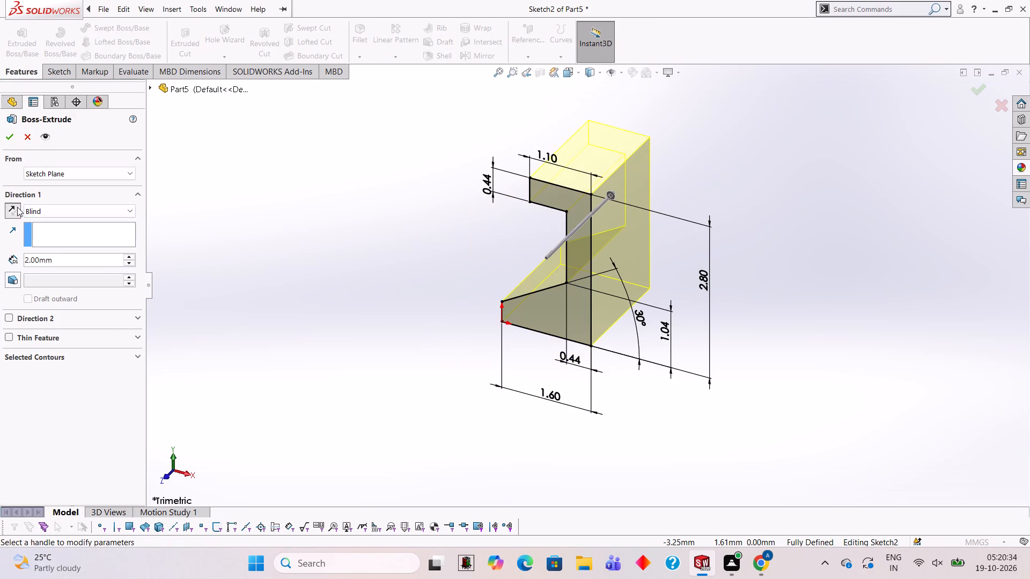
pyautogui.click(6, 142)
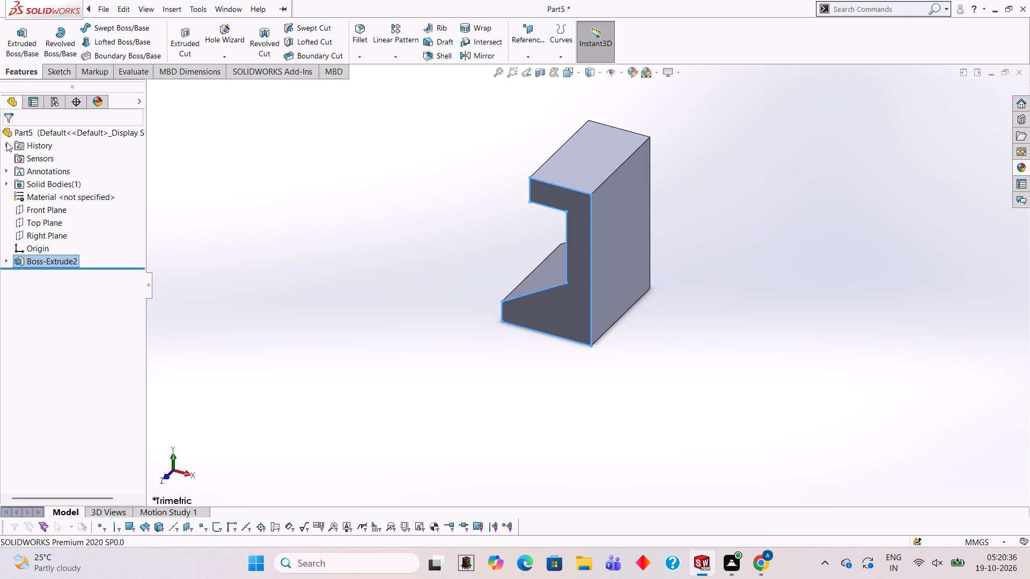
# Examine the extruded hook-shaped body from several angles.
pyautogui.click(401, 205)
pyautogui.moveTo(404, 206); pyautogui.dragTo(462, 193, button='middle')
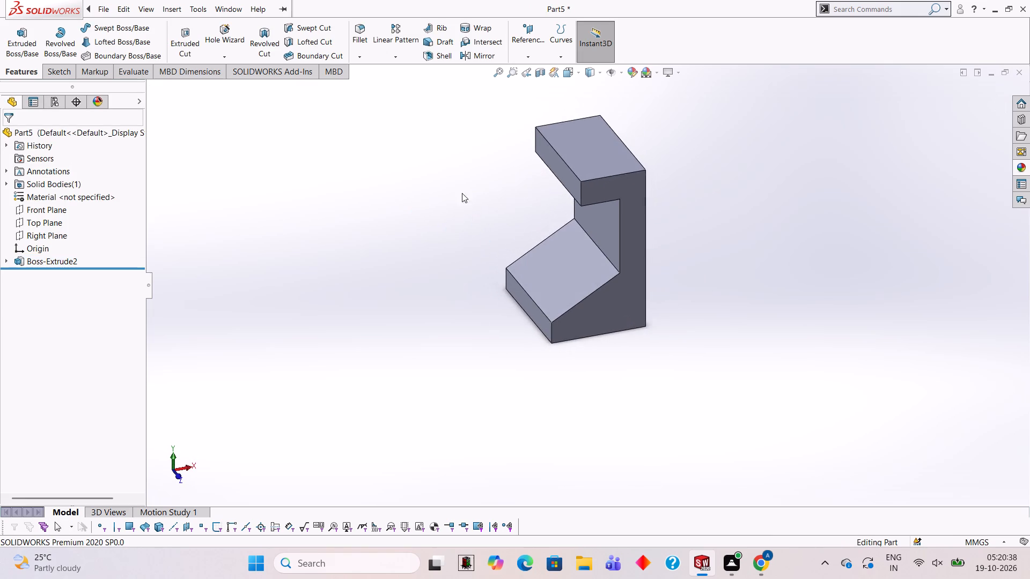
pyautogui.moveTo(462, 193); pyautogui.dragTo(461, 196, button='middle')
pyautogui.moveTo(507, 289); pyautogui.dragTo(499, 252, button='middle')
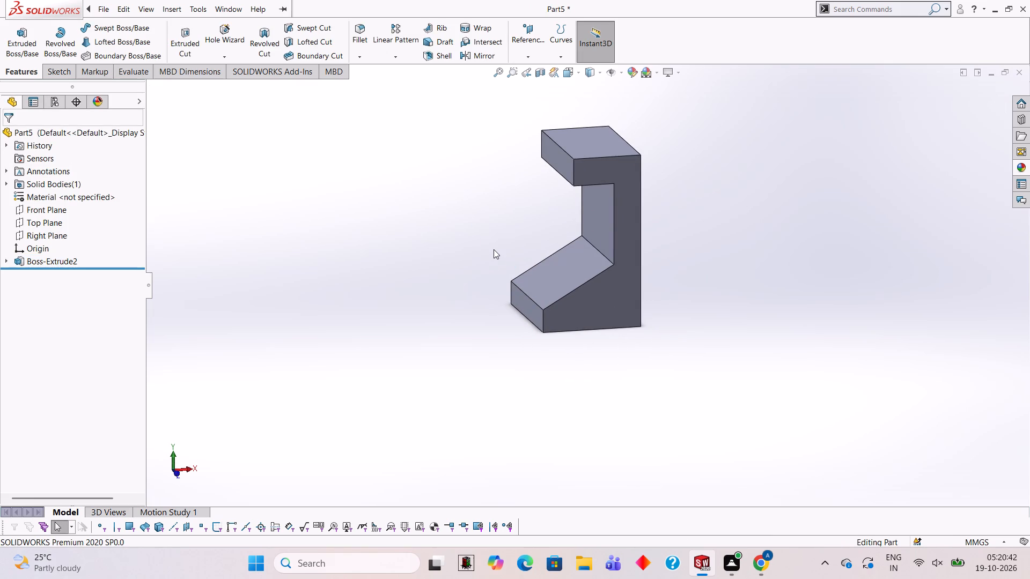
pyautogui.scroll(2, 648, 229)
pyautogui.moveTo(648, 229); pyautogui.dragTo(663, 237, button='middle')
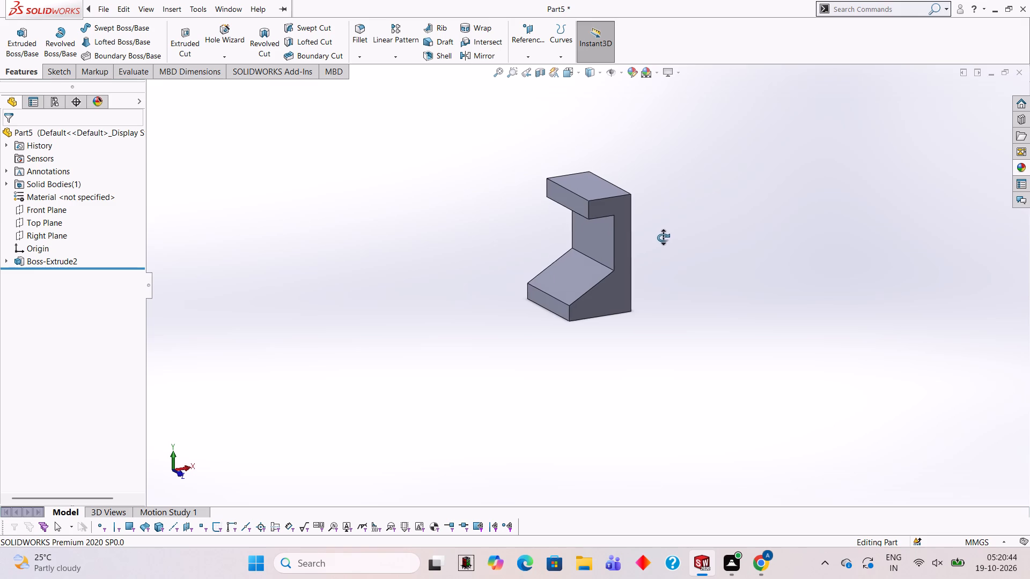
pyautogui.moveTo(663, 237); pyautogui.dragTo(659, 235, button='middle')
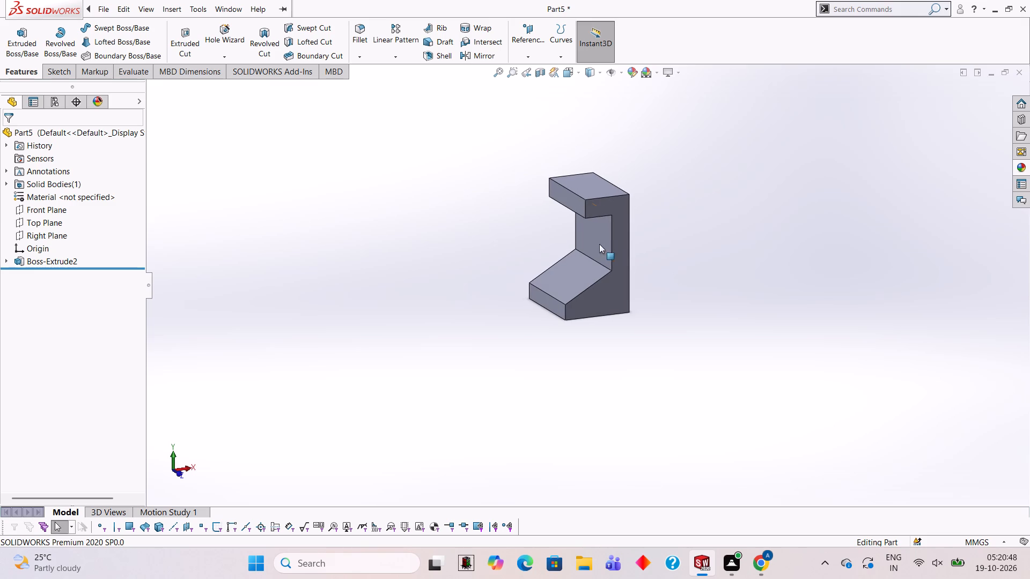
pyautogui.moveTo(616, 253); pyautogui.dragTo(623, 257, button='middle')
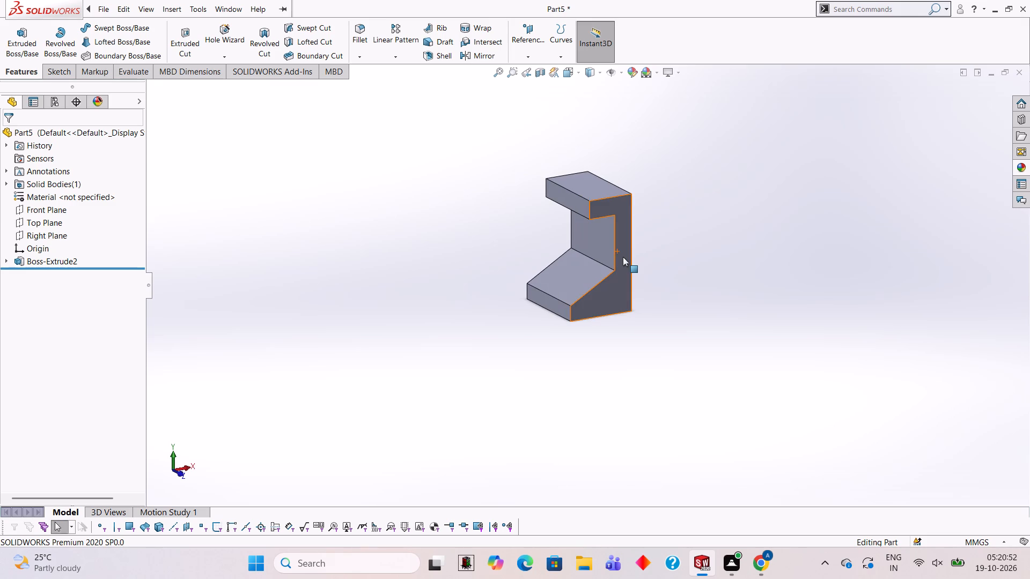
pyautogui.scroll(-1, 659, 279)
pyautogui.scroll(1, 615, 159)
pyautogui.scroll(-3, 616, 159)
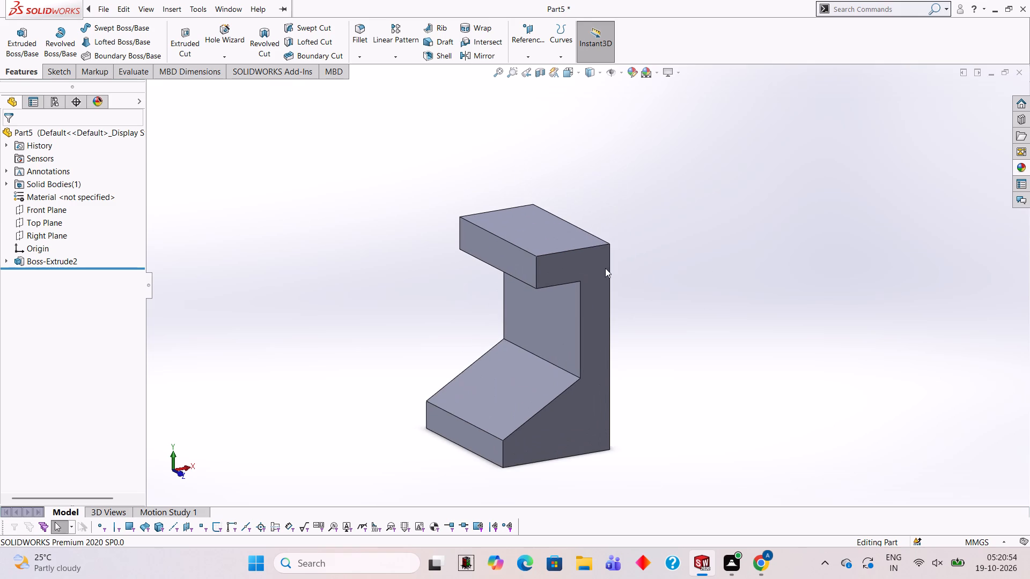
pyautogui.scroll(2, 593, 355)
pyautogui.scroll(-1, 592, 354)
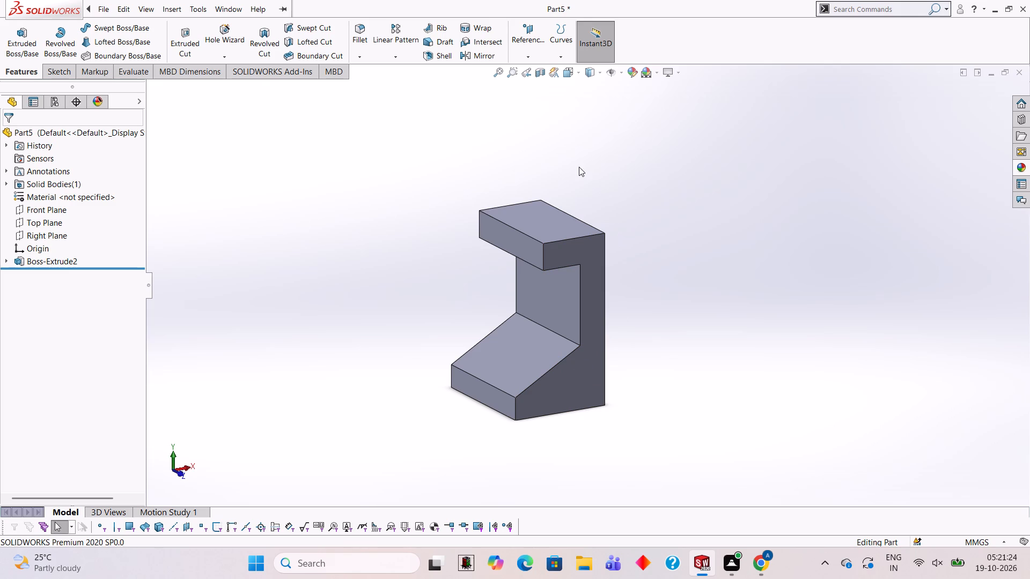
# Start a sketch on the top face of the hook's upper arm and view it face-on.
pyautogui.moveTo(568, 191); pyautogui.dragTo(562, 302, button='middle')
pyautogui.click(537, 261)
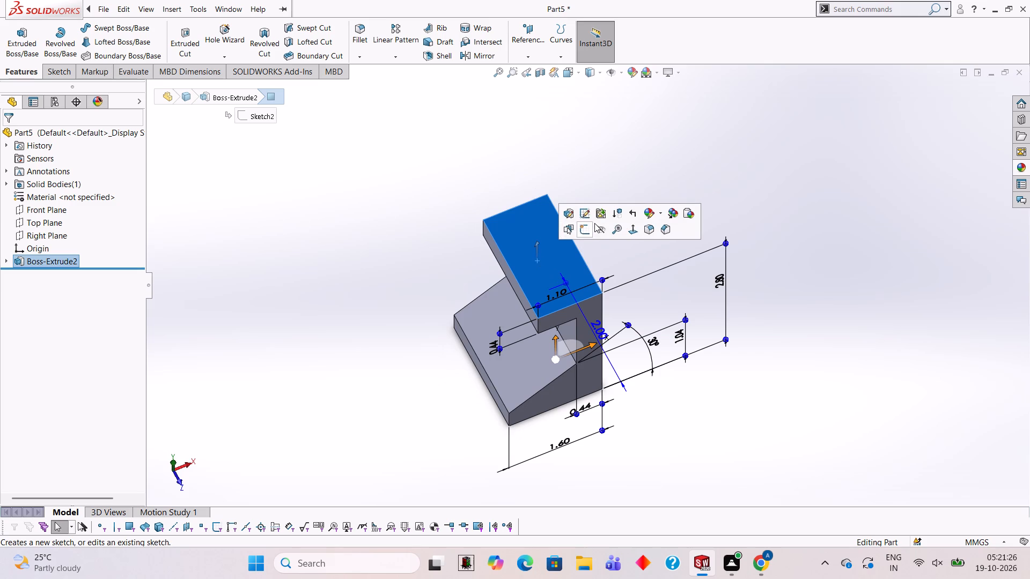
pyautogui.click(582, 237)
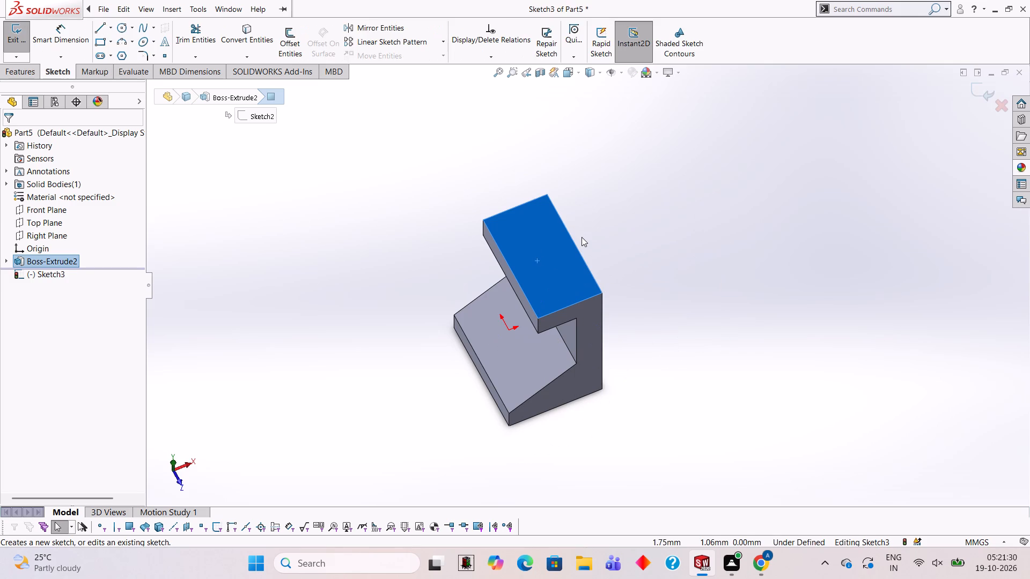
pyautogui.hotkey('ctrl', '8')
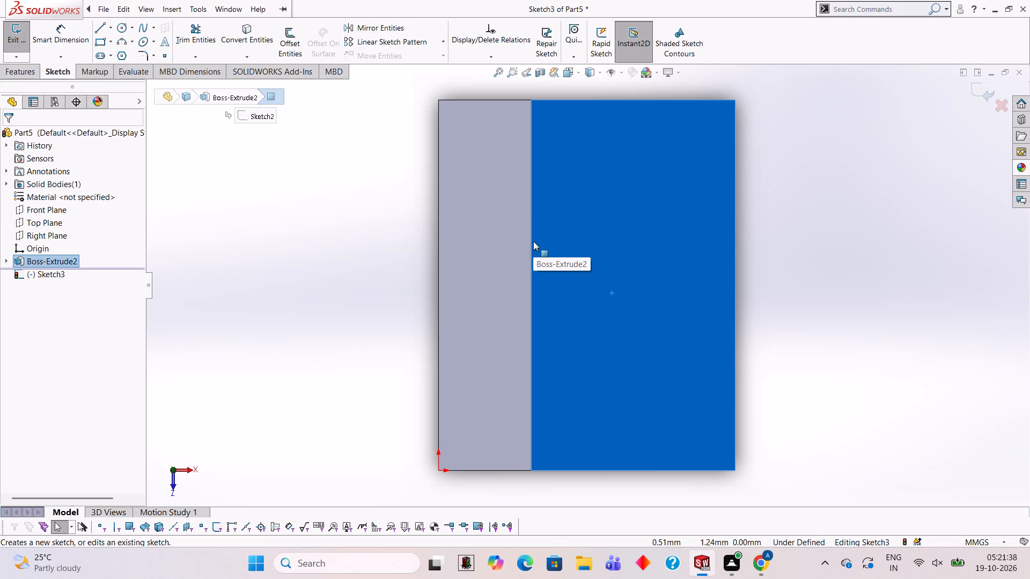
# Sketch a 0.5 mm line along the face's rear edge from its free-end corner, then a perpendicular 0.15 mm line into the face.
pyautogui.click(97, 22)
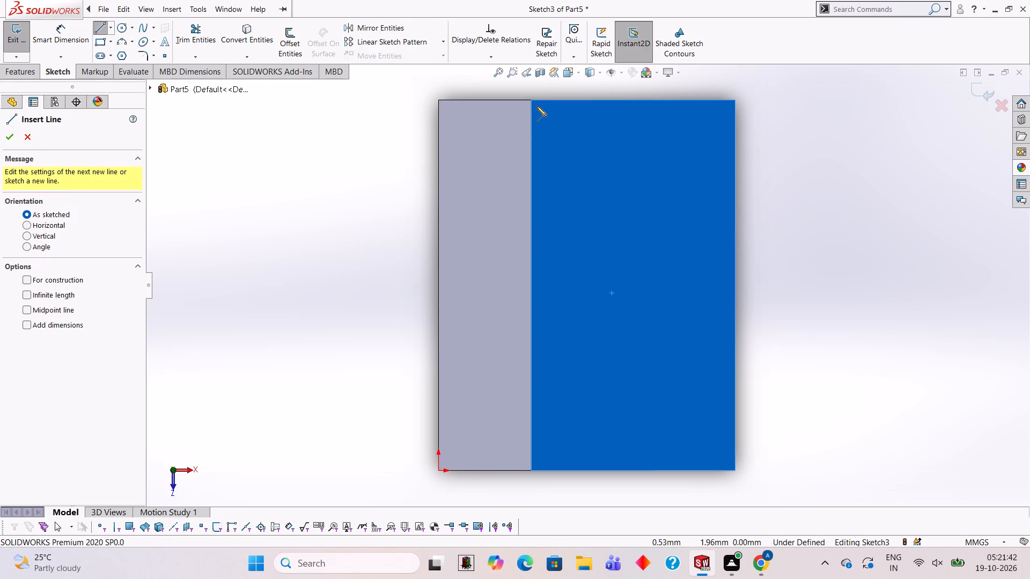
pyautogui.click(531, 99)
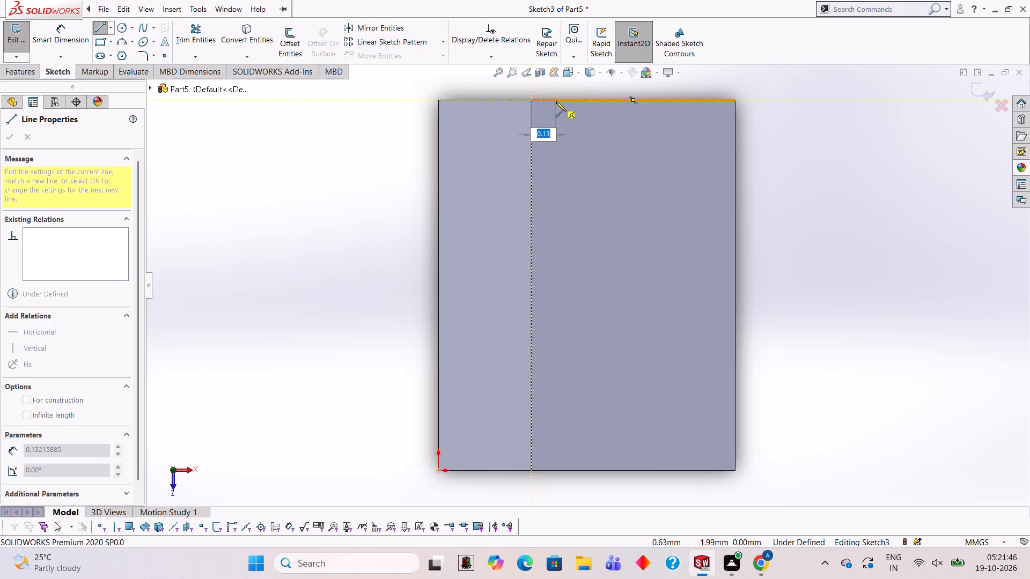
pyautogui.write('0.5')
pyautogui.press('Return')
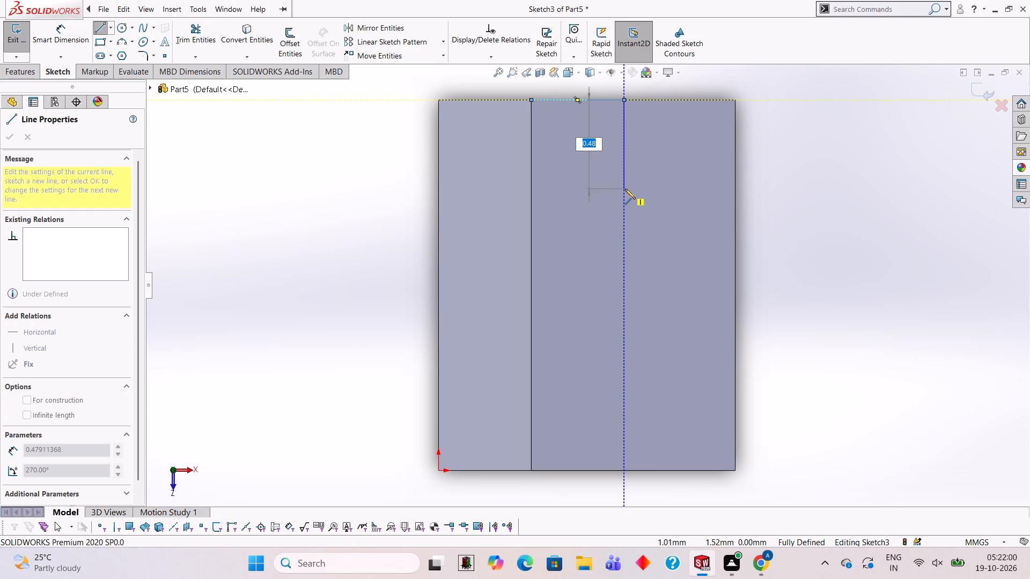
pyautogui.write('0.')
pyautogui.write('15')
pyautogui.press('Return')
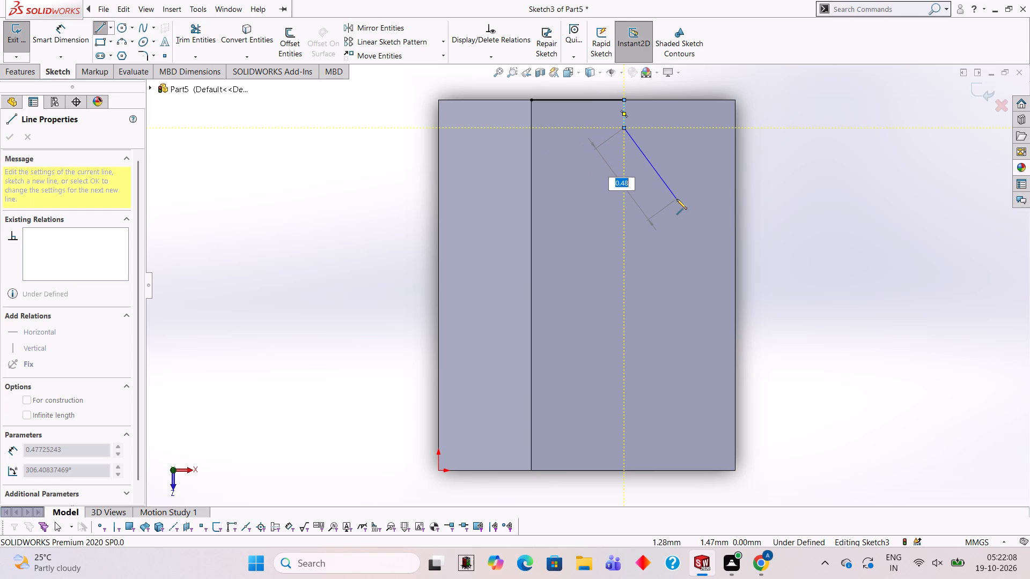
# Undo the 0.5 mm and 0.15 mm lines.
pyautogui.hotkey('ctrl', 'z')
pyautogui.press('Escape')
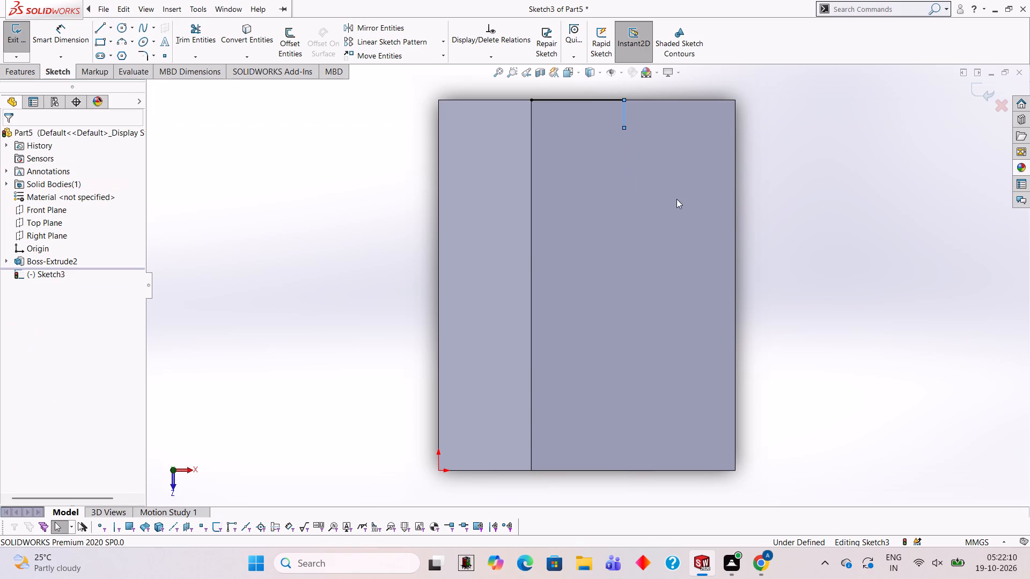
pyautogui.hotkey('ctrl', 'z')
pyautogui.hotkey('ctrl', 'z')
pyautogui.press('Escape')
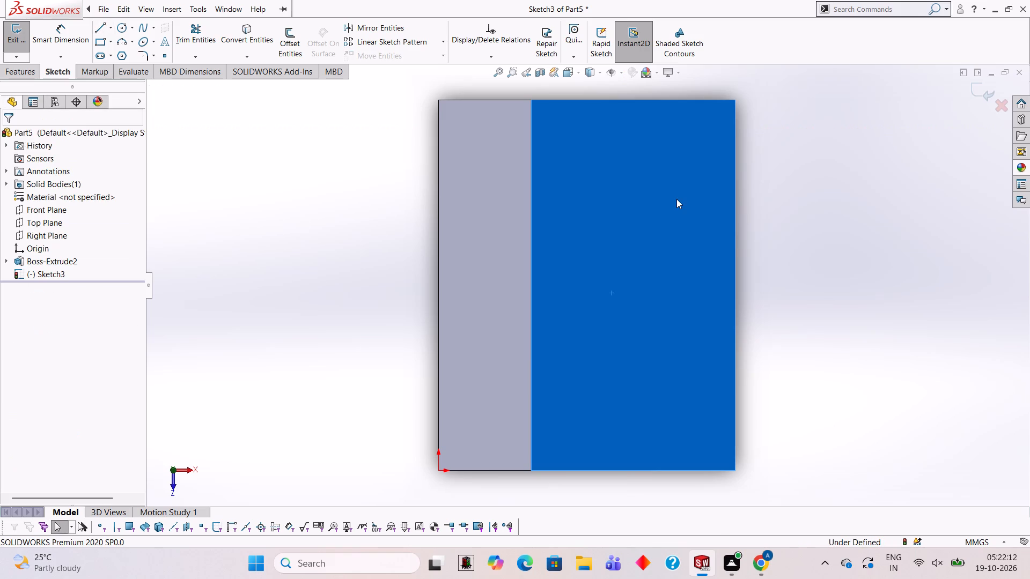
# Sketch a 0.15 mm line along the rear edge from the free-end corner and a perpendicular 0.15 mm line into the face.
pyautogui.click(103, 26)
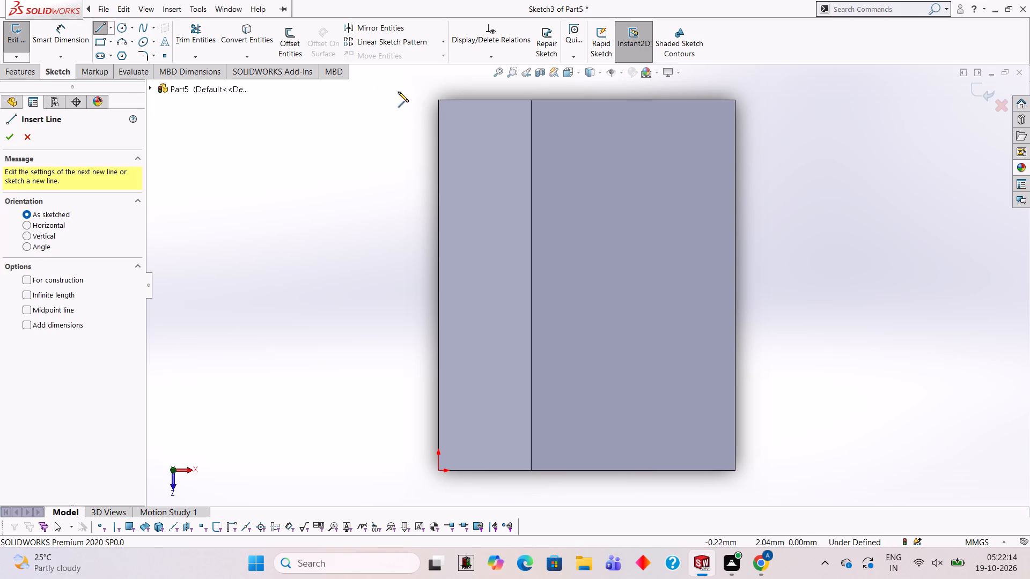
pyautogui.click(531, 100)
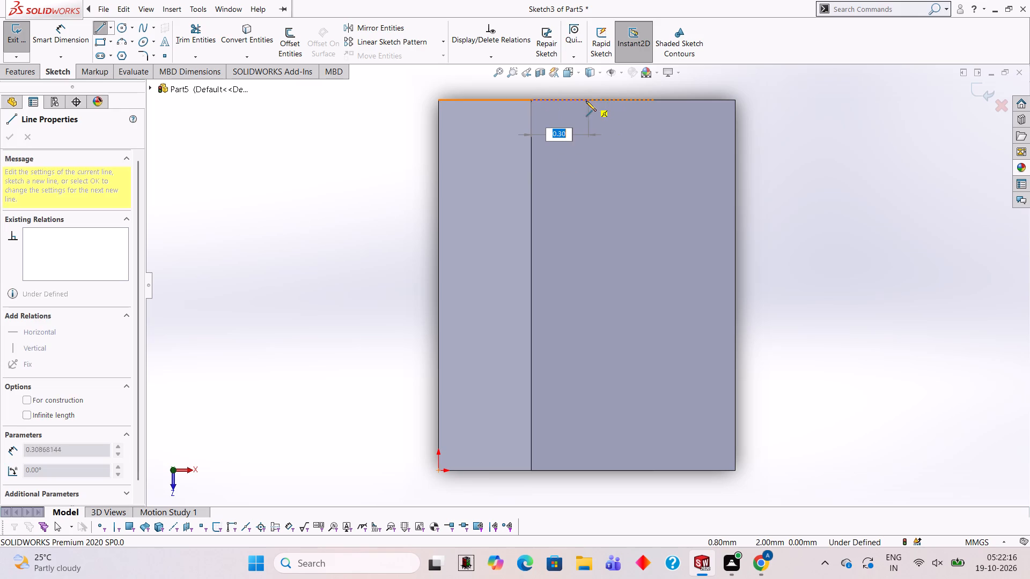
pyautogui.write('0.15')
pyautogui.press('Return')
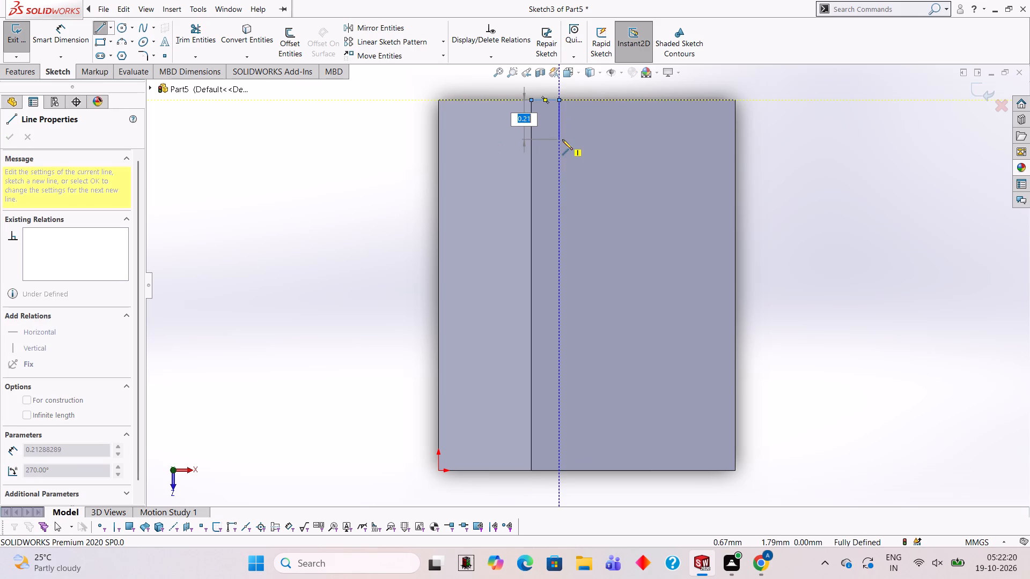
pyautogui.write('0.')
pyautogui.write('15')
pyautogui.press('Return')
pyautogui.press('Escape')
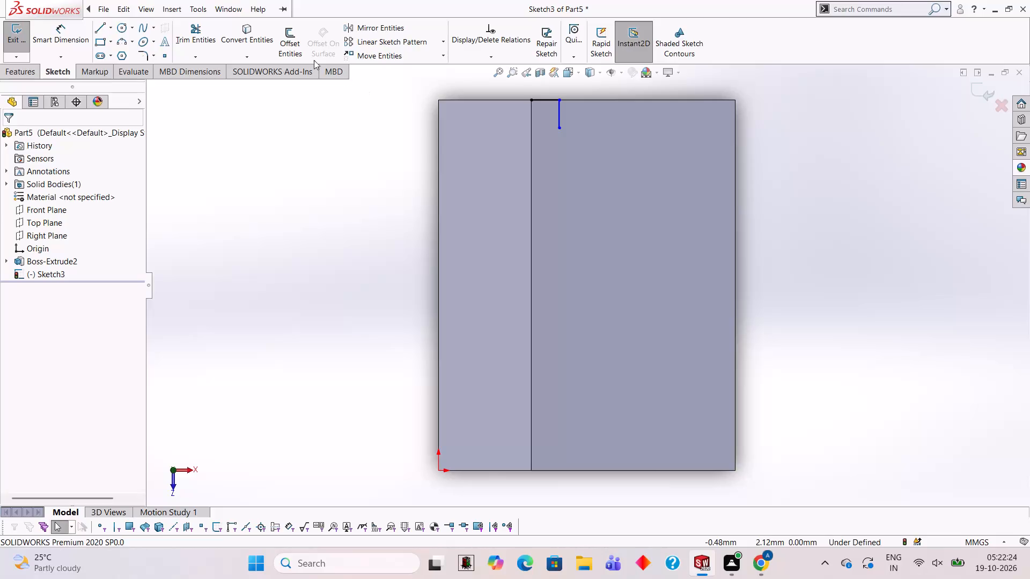
# Turn off Add dimensions and Diameter dimensions for the Circle tool.
pyautogui.click(123, 22)
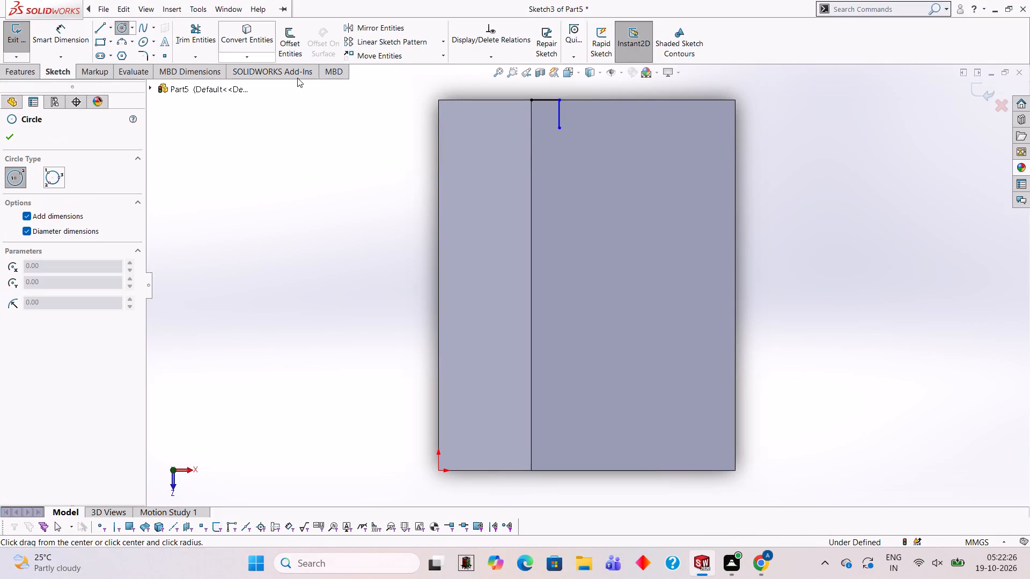
pyautogui.click(25, 216)
pyautogui.click(36, 235)
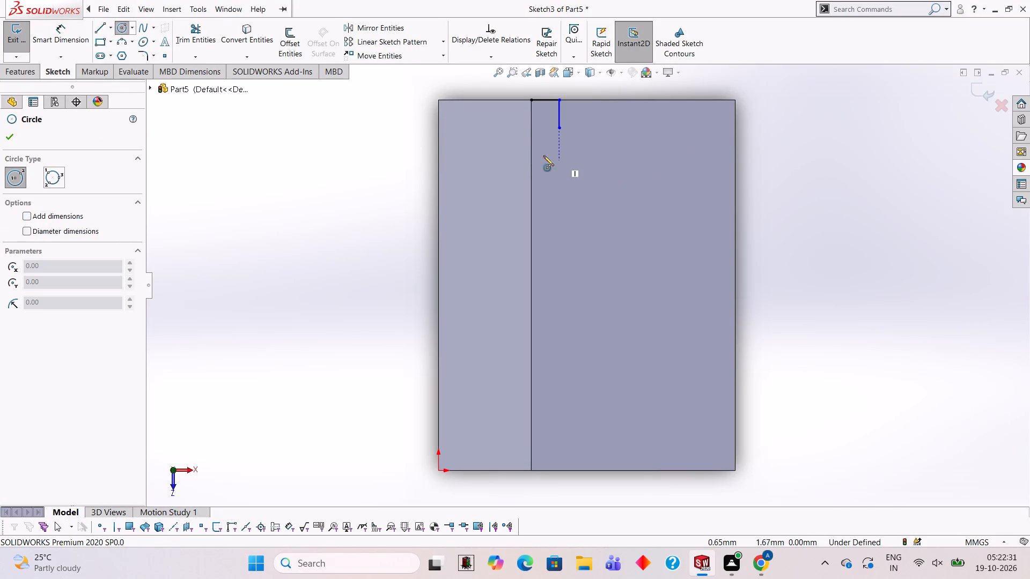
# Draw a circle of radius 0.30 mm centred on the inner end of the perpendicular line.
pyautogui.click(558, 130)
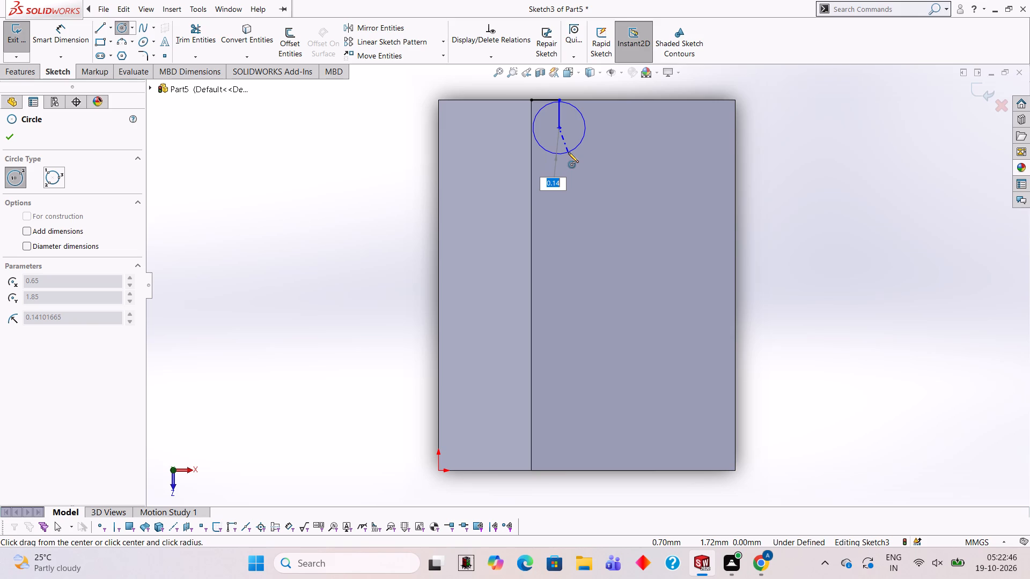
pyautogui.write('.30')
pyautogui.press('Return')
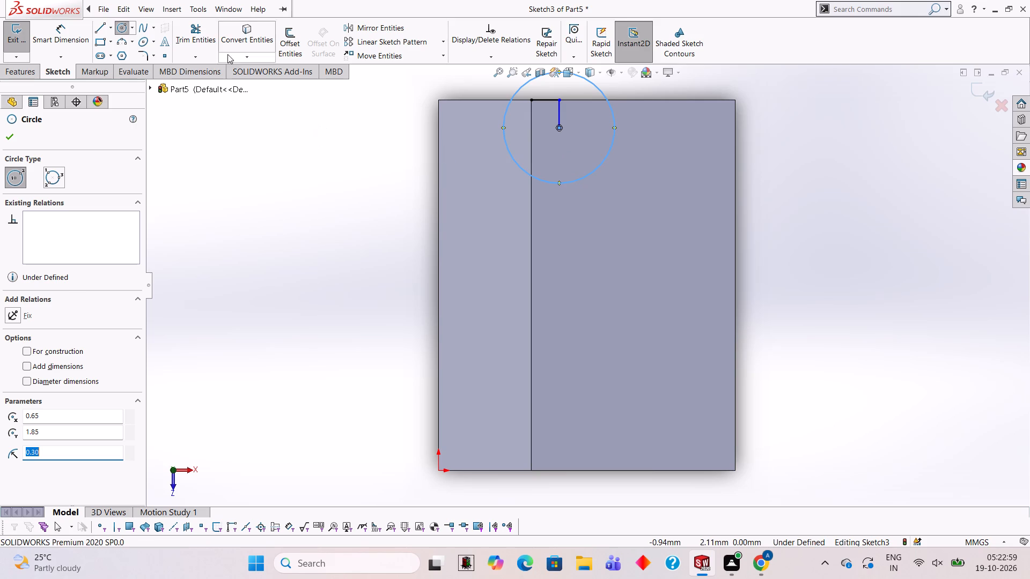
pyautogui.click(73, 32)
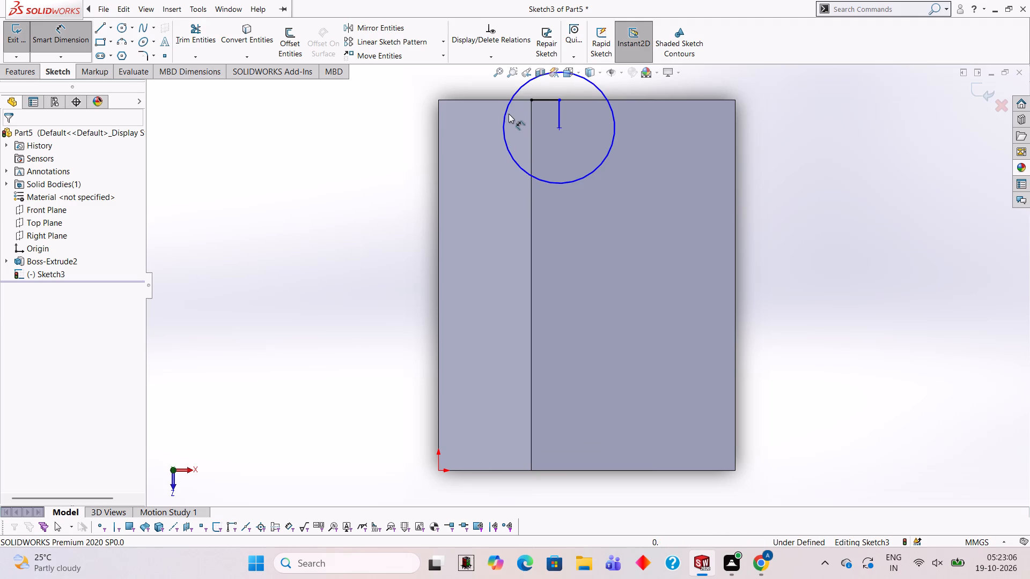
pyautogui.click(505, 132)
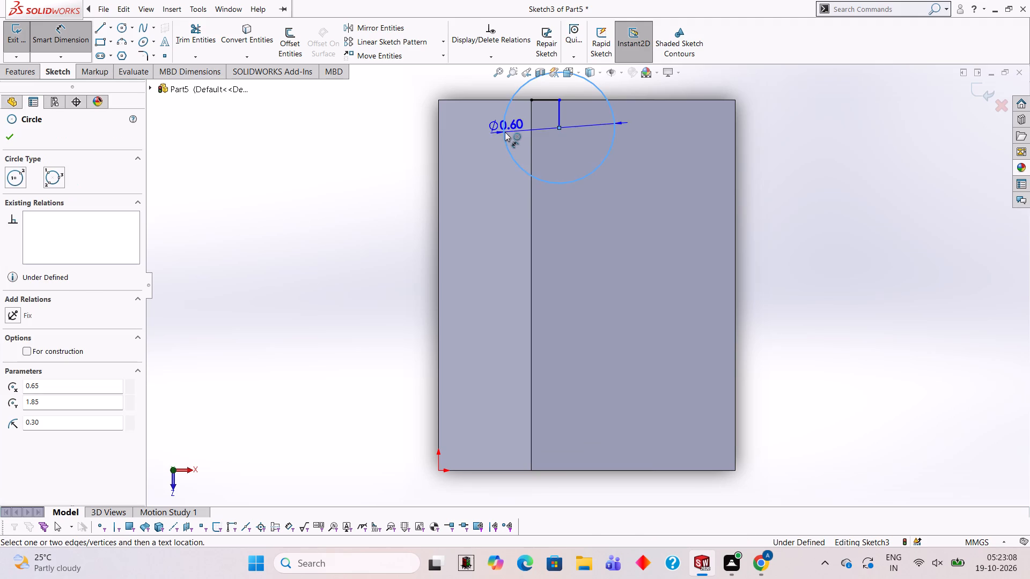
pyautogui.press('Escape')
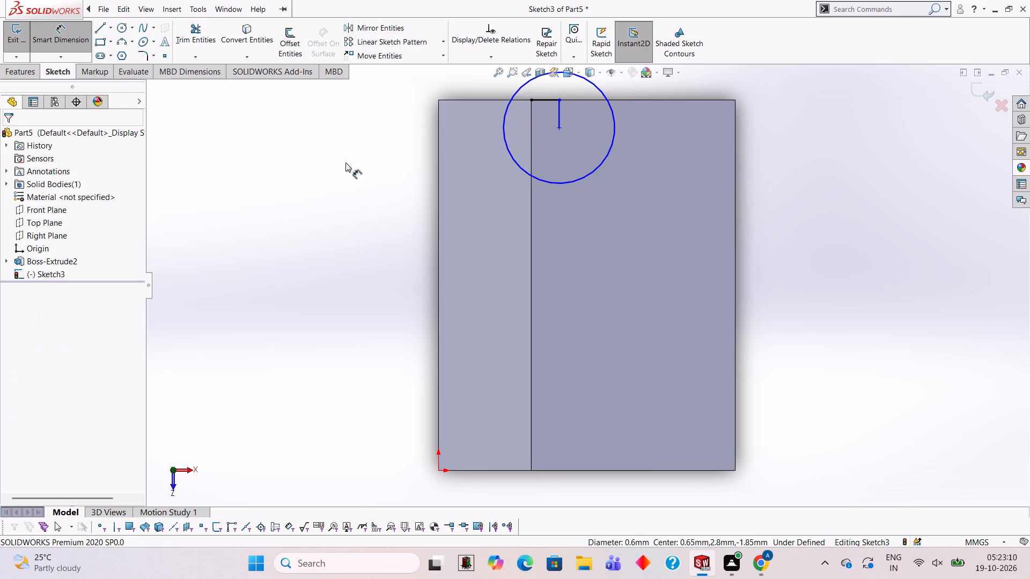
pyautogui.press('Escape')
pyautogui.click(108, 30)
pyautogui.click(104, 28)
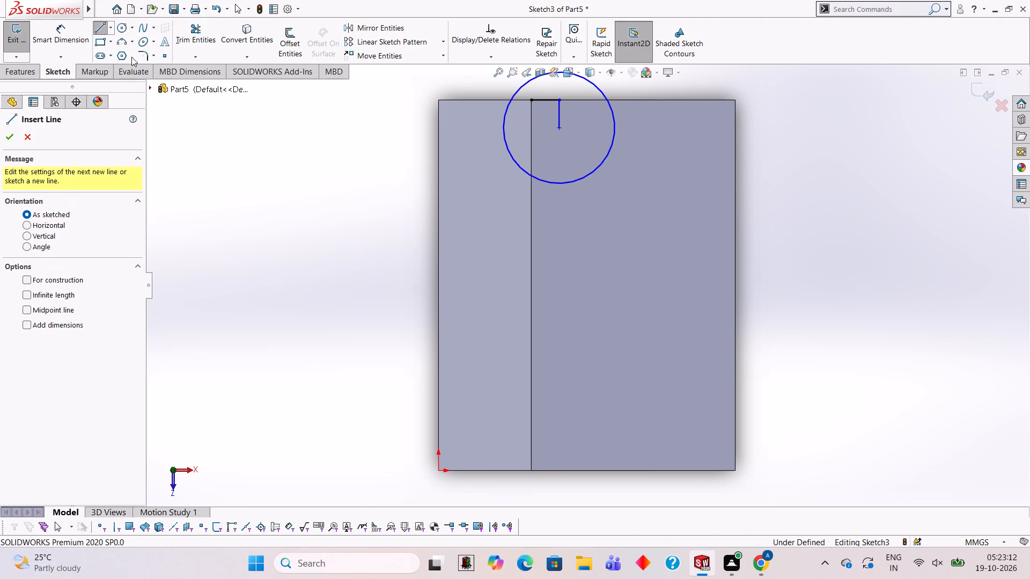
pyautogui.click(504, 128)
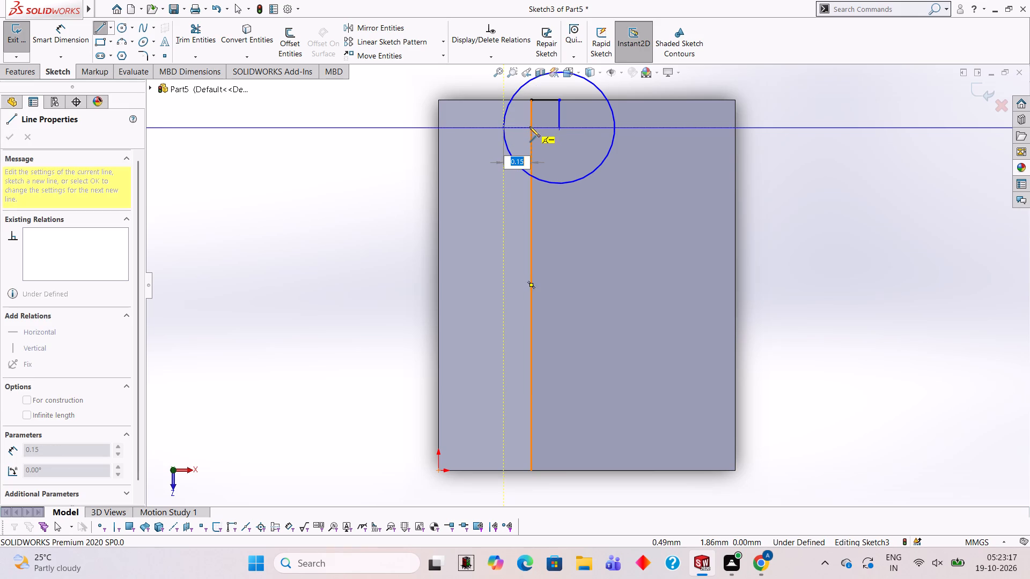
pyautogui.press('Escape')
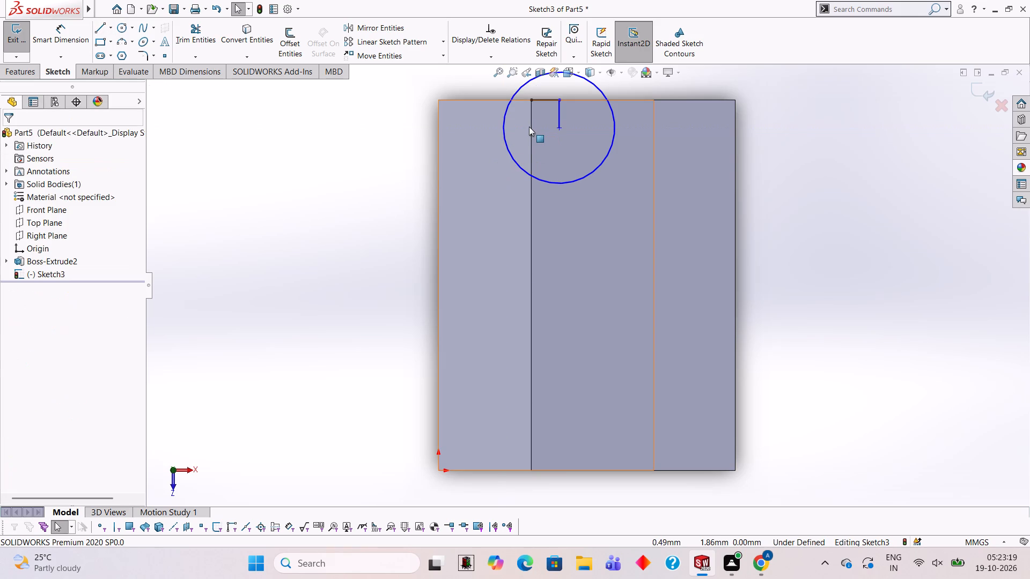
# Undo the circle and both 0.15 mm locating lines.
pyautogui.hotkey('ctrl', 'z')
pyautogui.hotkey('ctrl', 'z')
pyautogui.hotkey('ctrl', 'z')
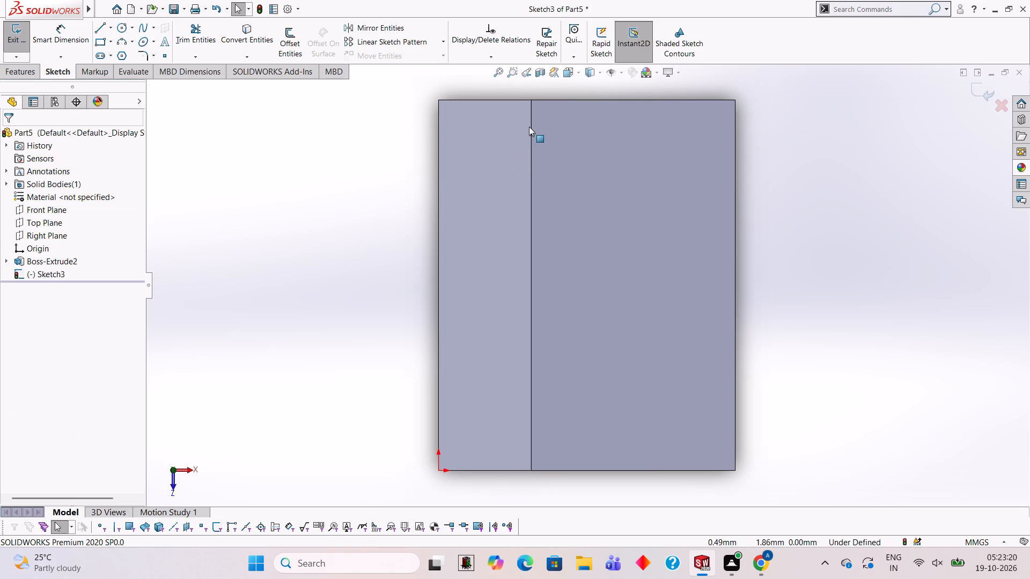
# Sketch a 0.30 mm line along the rear edge from the free-end corner and a perpendicular 0.30 mm line into the face.
pyautogui.click(100, 33)
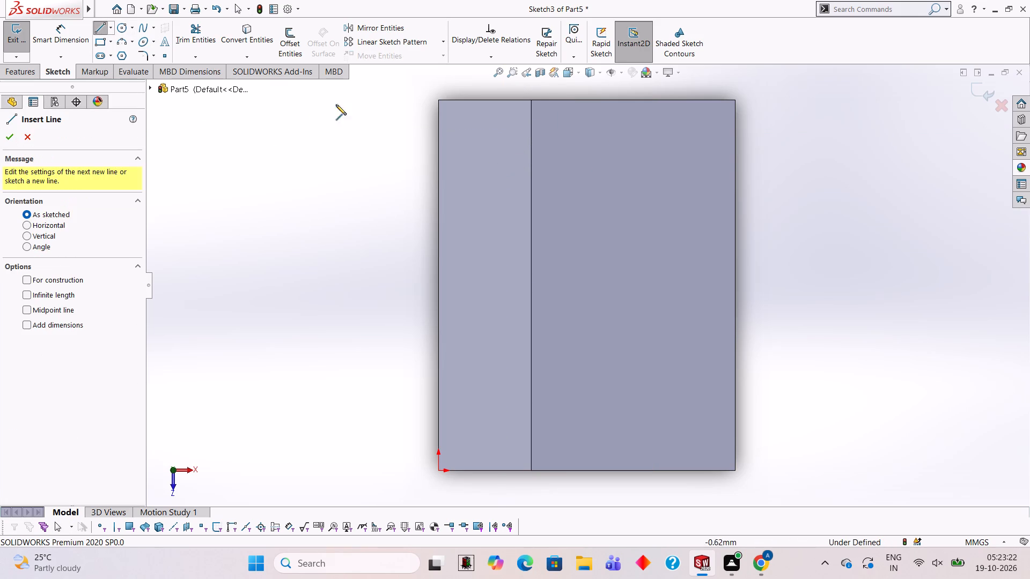
pyautogui.click(530, 99)
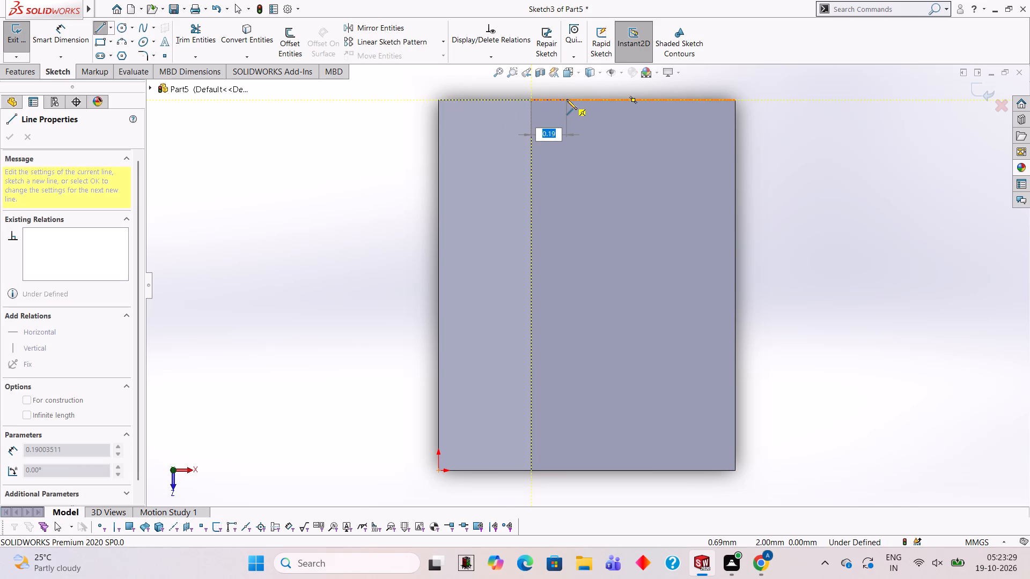
pyautogui.write('.30')
pyautogui.press('Return')
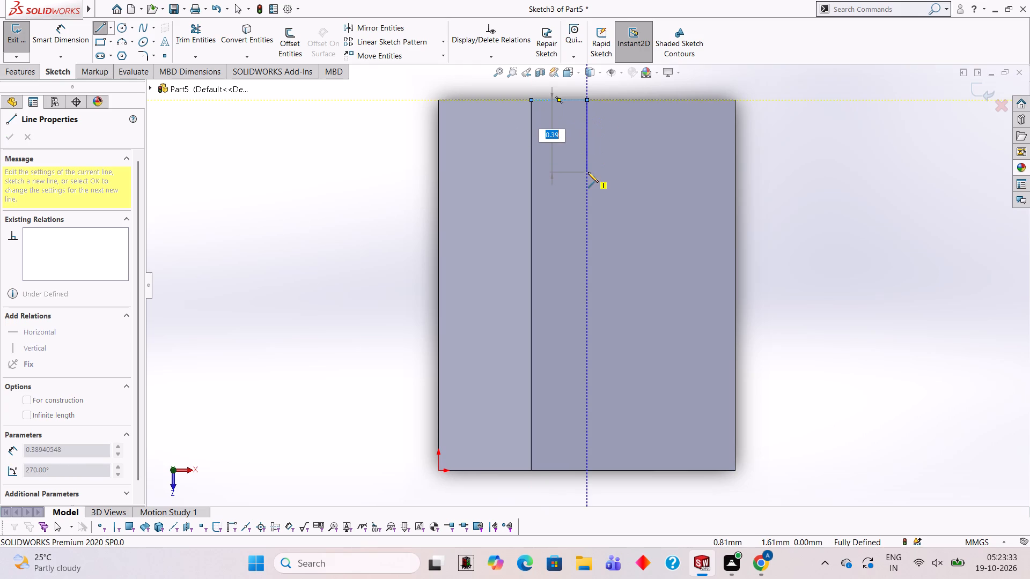
pyautogui.write('.30')
pyautogui.press('Return')
pyautogui.press('Escape')
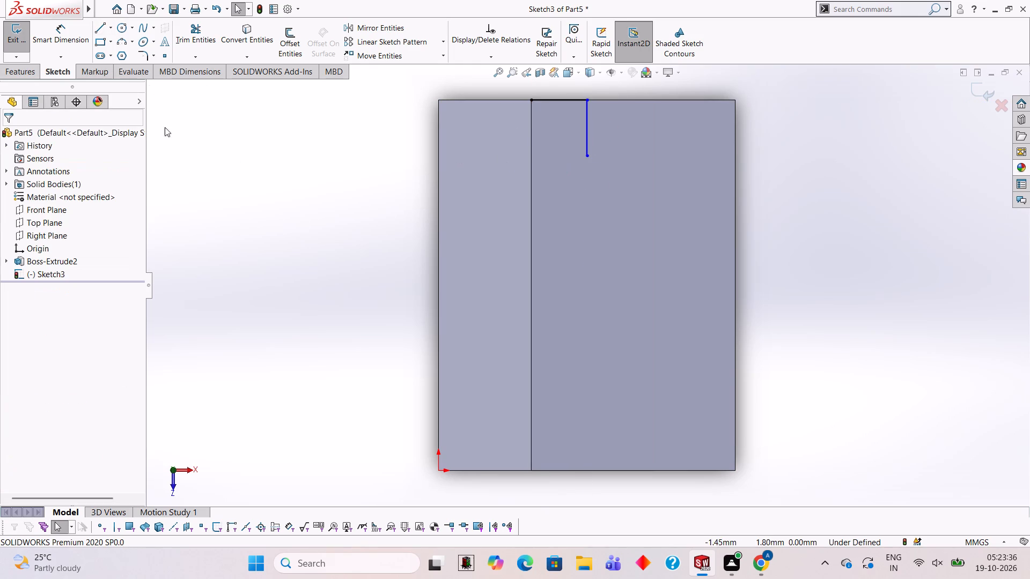
# Draw a circle of radius 0.30 mm centred on the inner end of the perpendicular locating line.
pyautogui.click(123, 26)
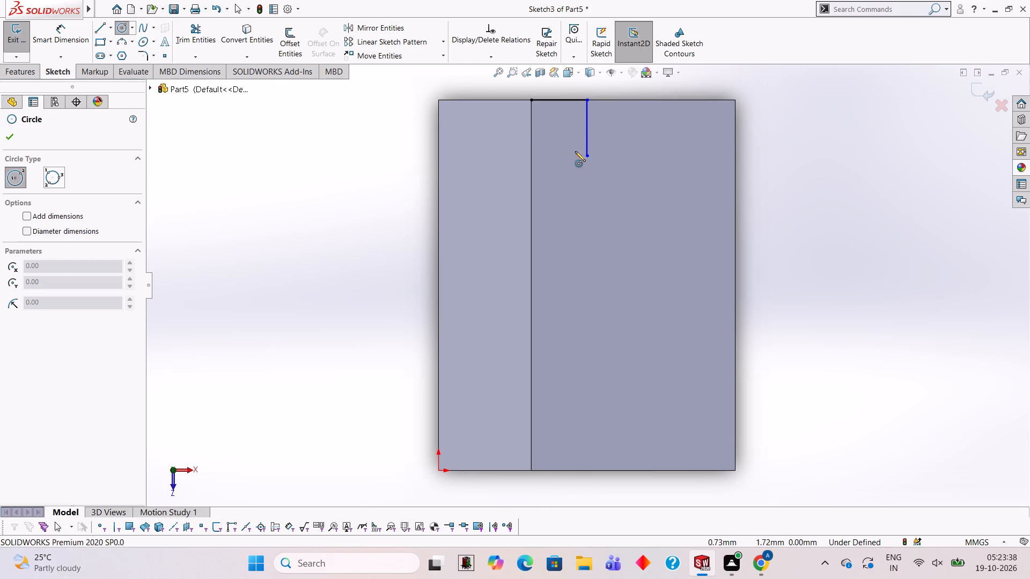
pyautogui.click(586, 157)
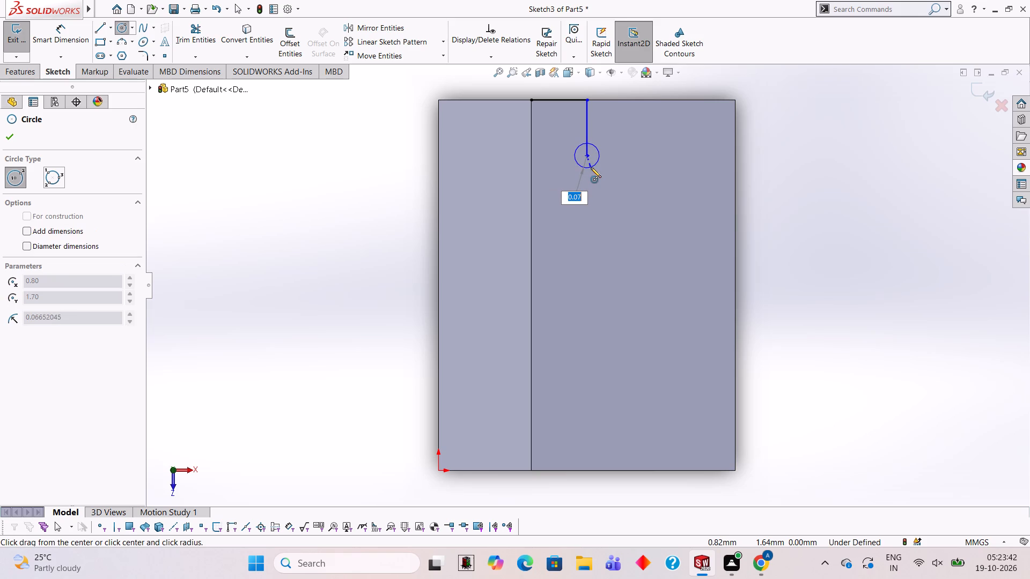
pyautogui.write('.30')
pyautogui.press('Return')
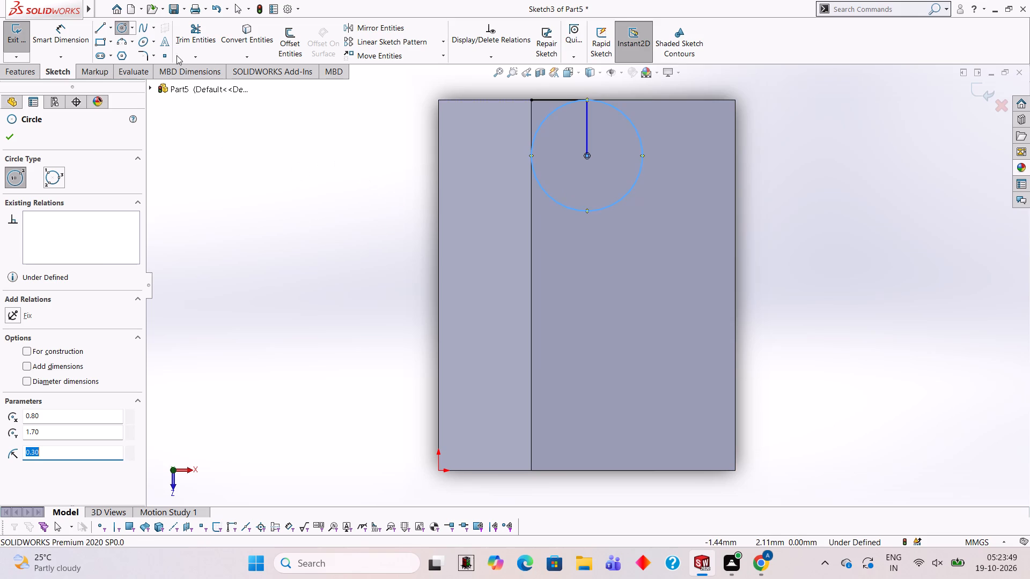
# Add a line along the arm's free edge from the rear corner to the circle, and trim the sketch to the corner arc.
pyautogui.click(200, 25)
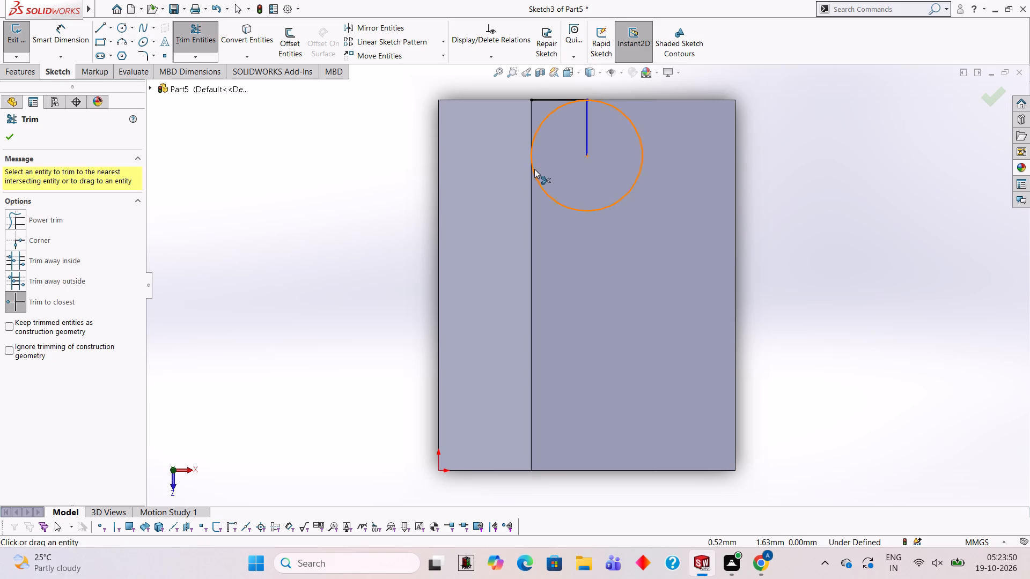
pyautogui.click(101, 28)
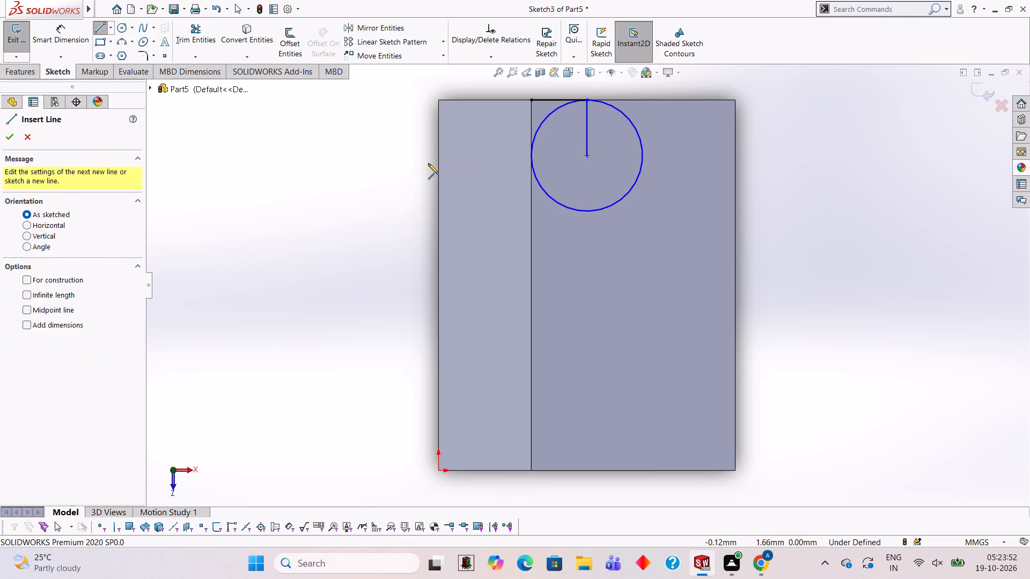
pyautogui.click(529, 99)
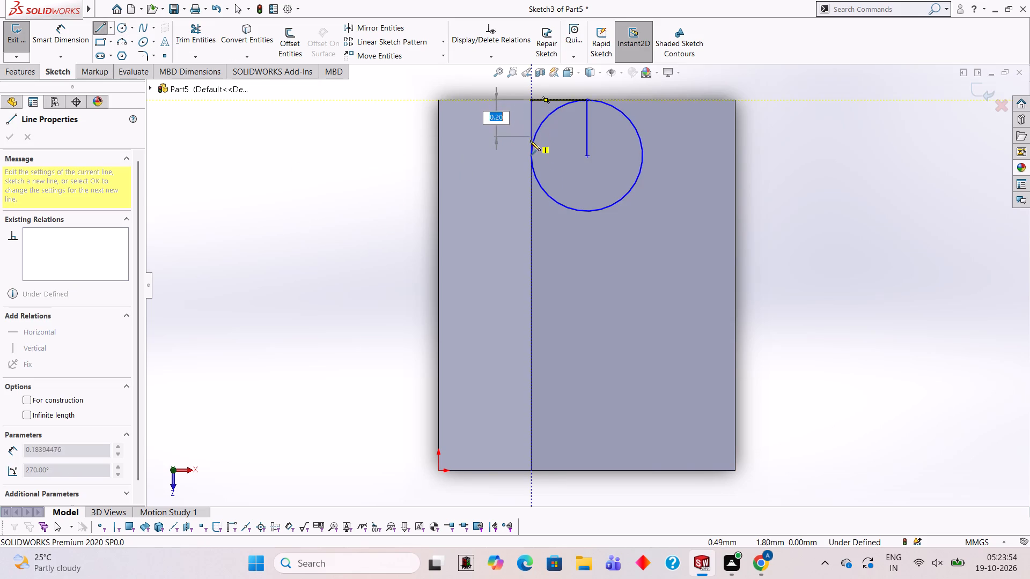
pyautogui.click(530, 157)
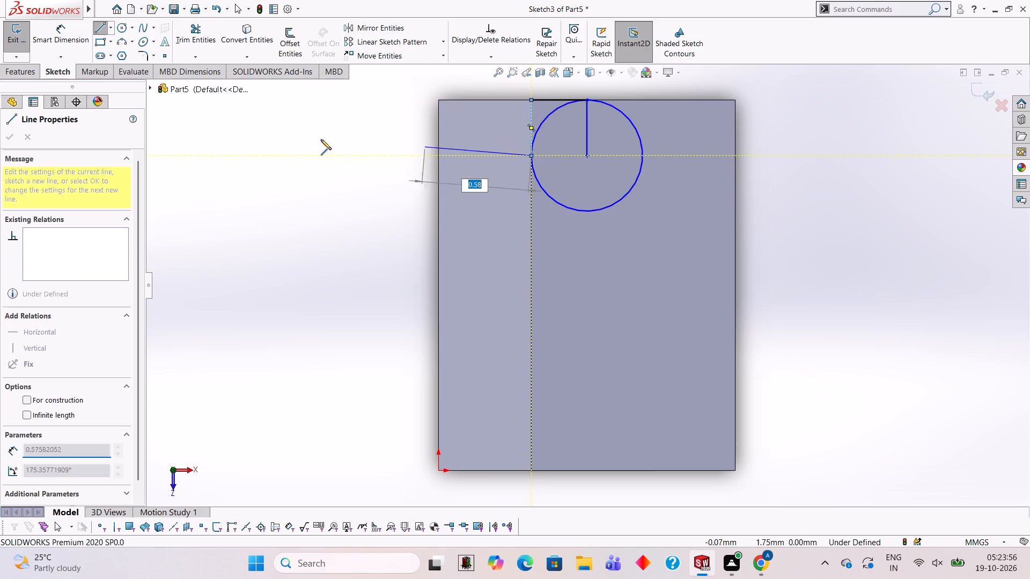
pyautogui.click(197, 24)
pyautogui.click(623, 196)
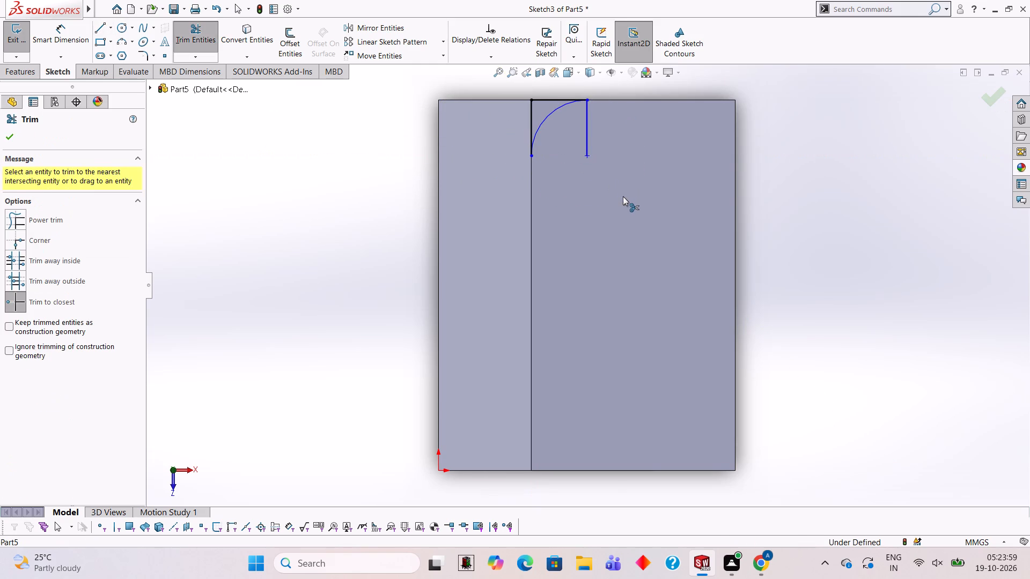
pyautogui.click(588, 121)
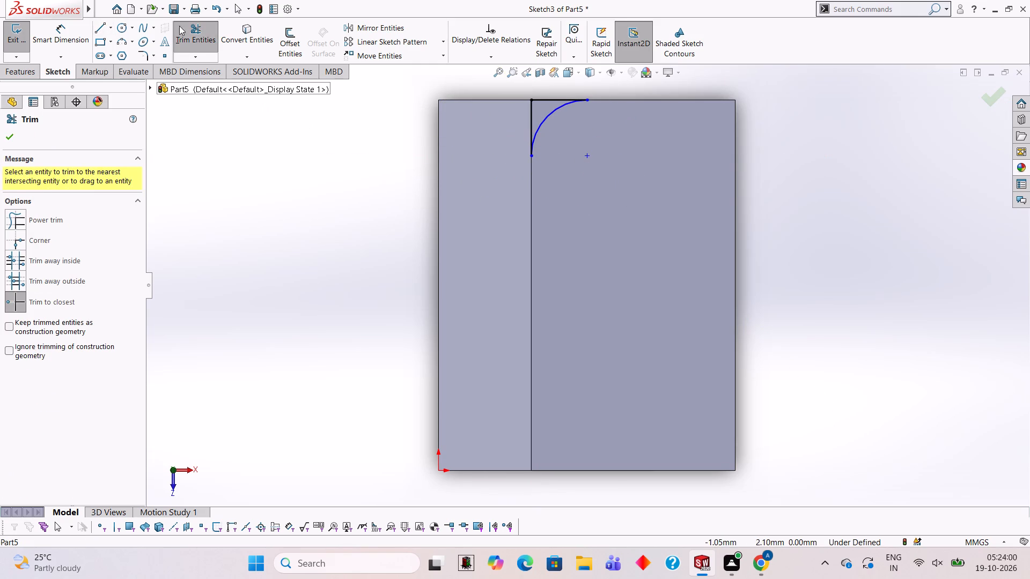
# Sketch a 0.30 mm line along the front edge from the free-end corner and a perpendicular 0.30 mm line into the face.
pyautogui.click(100, 25)
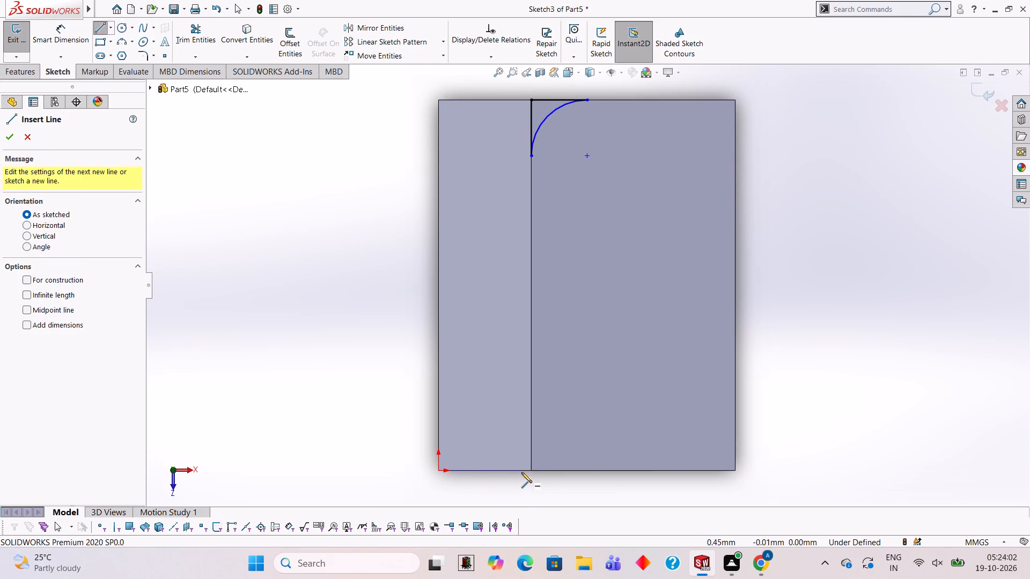
pyautogui.click(532, 471)
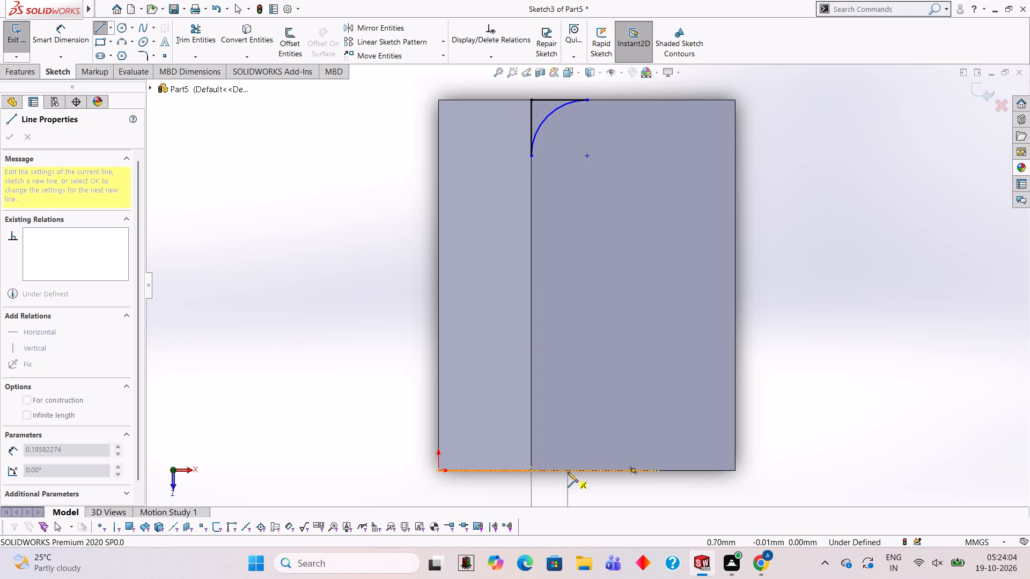
pyautogui.write('.30')
pyautogui.press('Return')
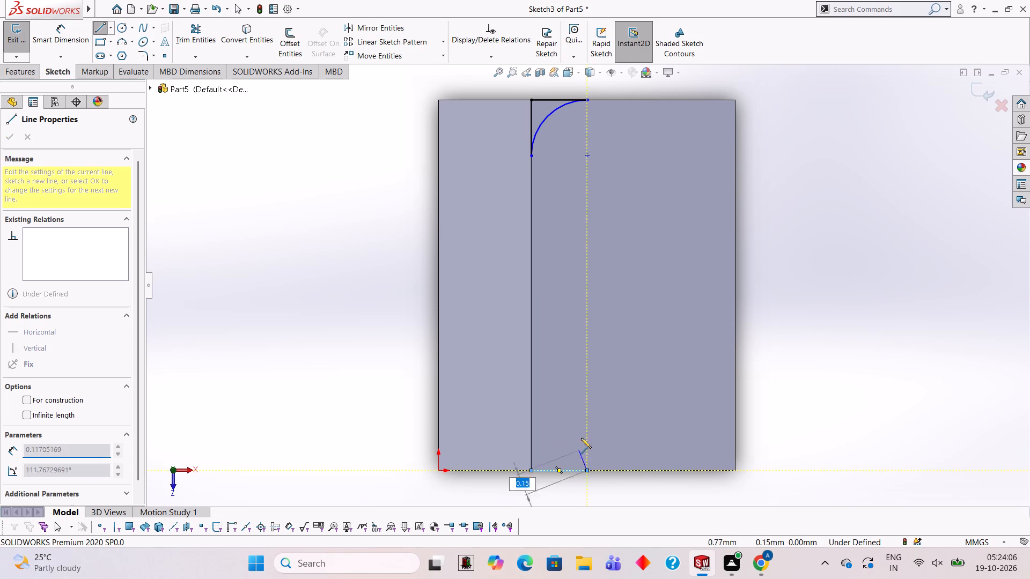
pyautogui.write('.30')
pyautogui.press('Return')
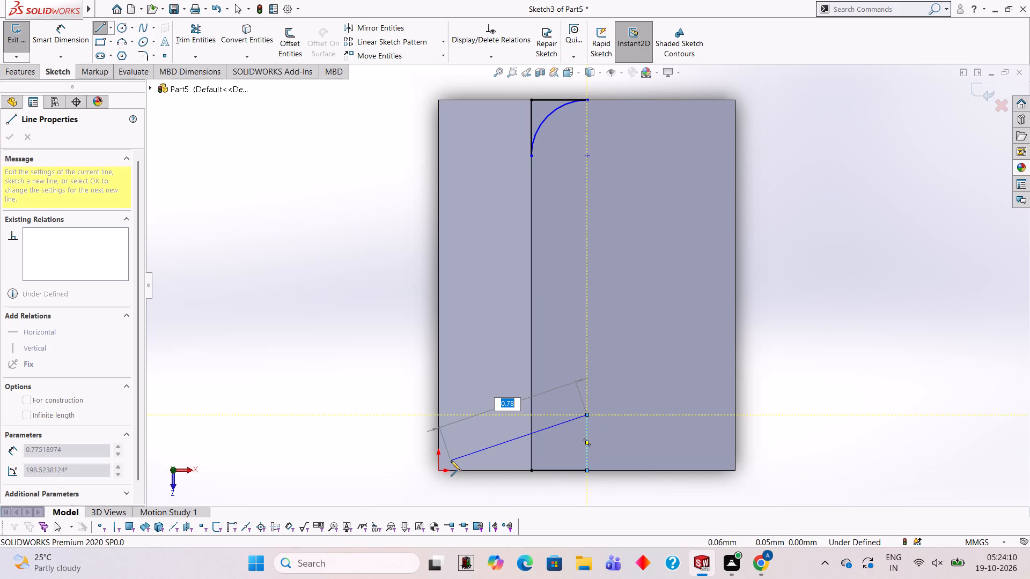
pyautogui.press('Escape')
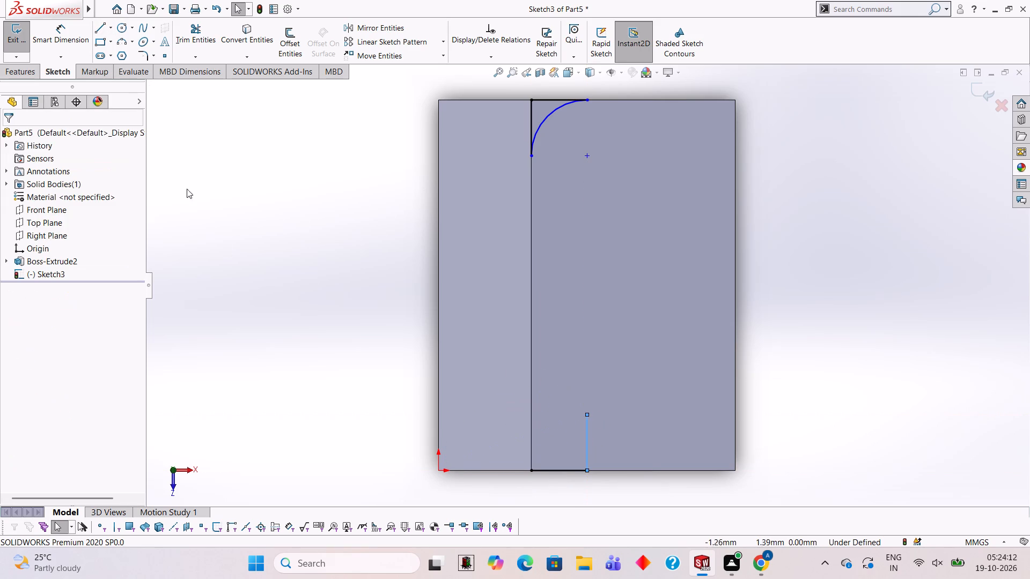
# Draw a circle of radius 0.30 mm centred on the inner end of the front perpendicular line.
pyautogui.click(127, 31)
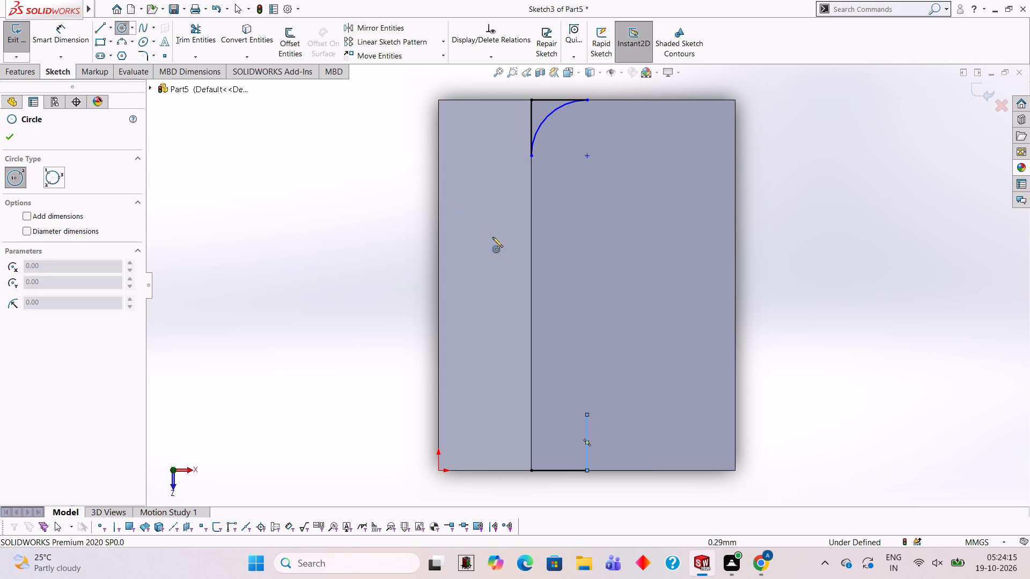
pyautogui.click(587, 413)
pyautogui.write('.30')
pyautogui.press('Return')
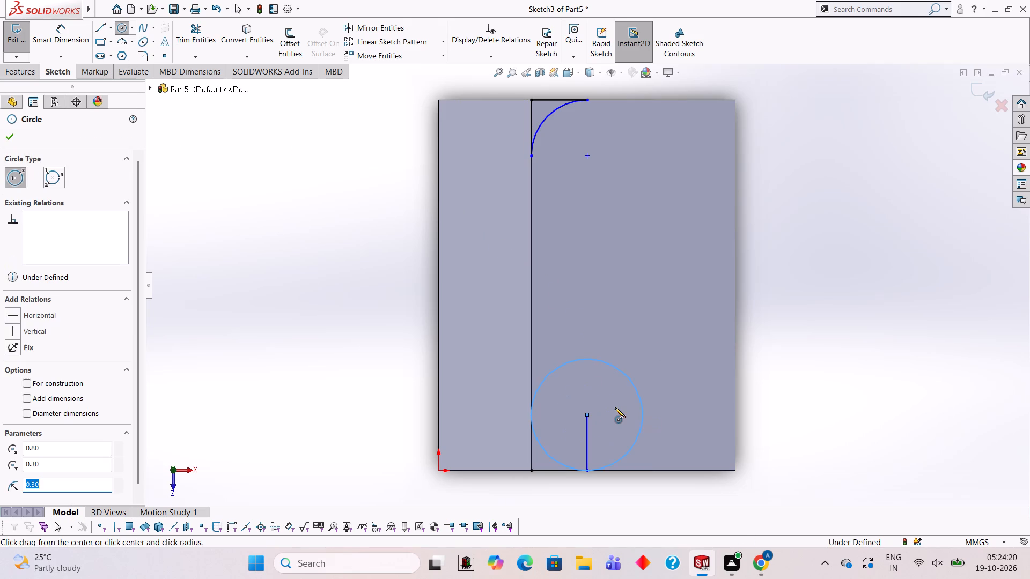
# Add a 0.30 mm line along the free edge from the front corner to the circle, and trim the sketch to the corner arc.
pyautogui.click(98, 36)
pyautogui.click(98, 26)
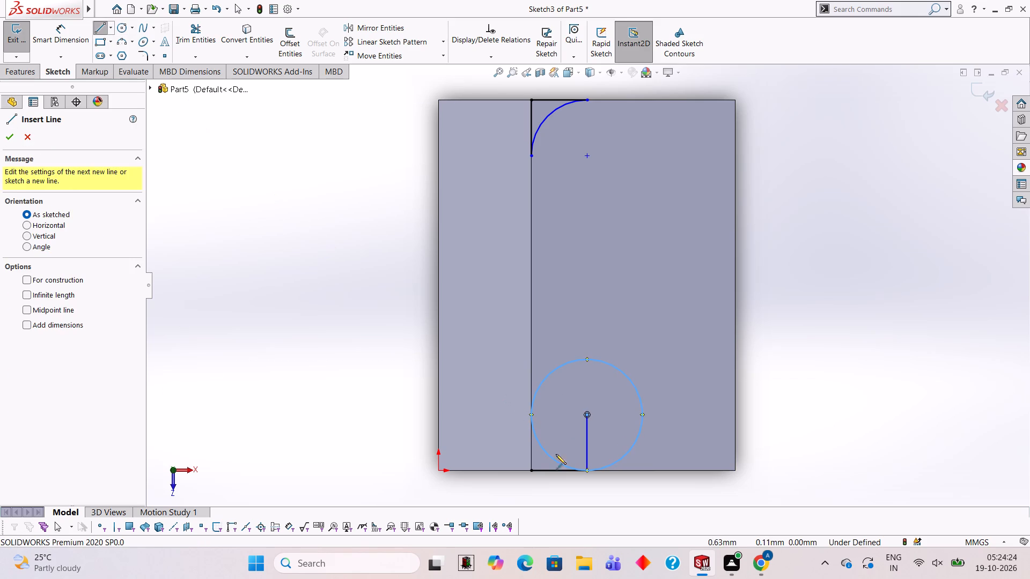
pyautogui.click(529, 470)
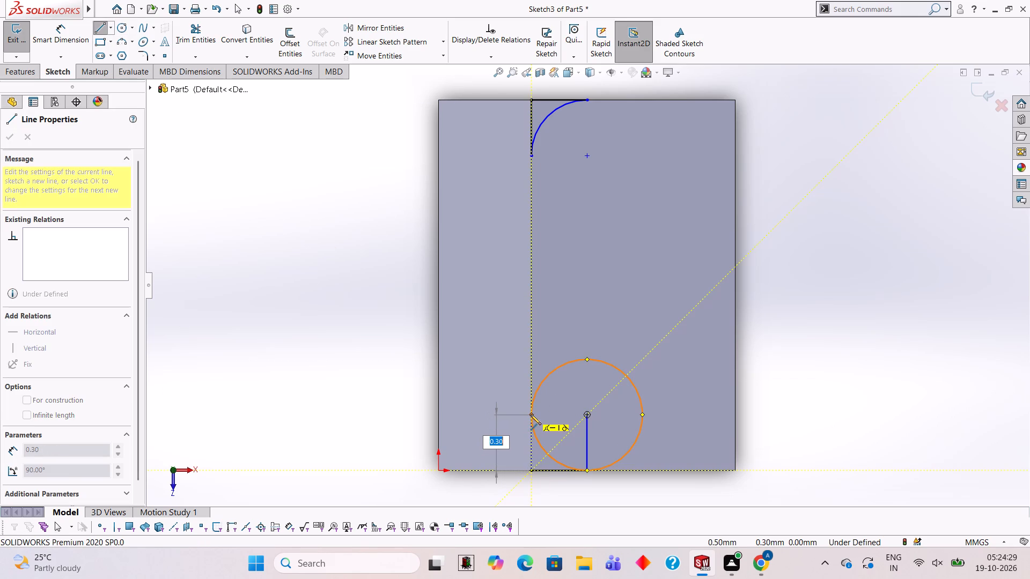
pyautogui.click(531, 414)
pyautogui.click(205, 36)
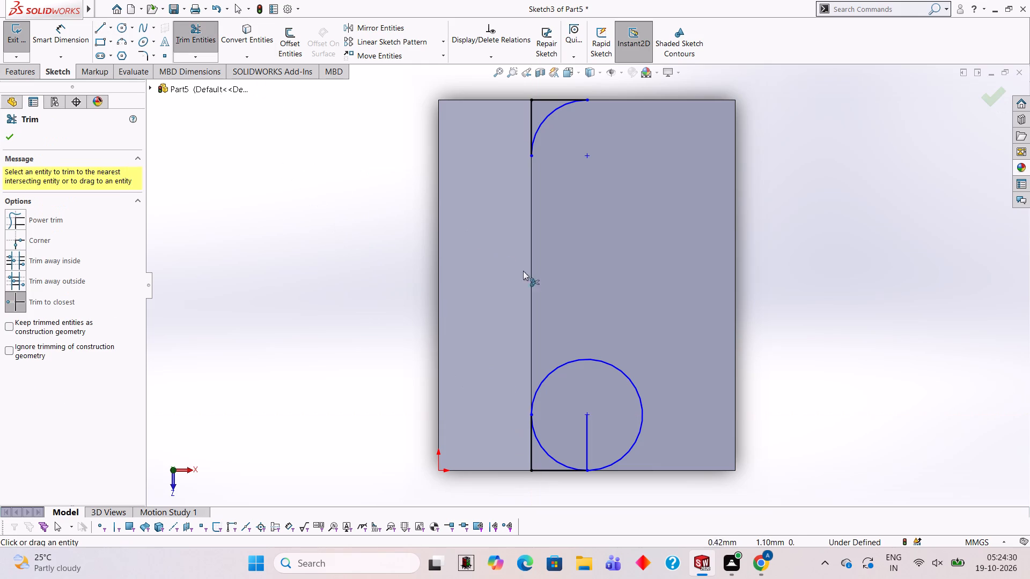
pyautogui.click(586, 440)
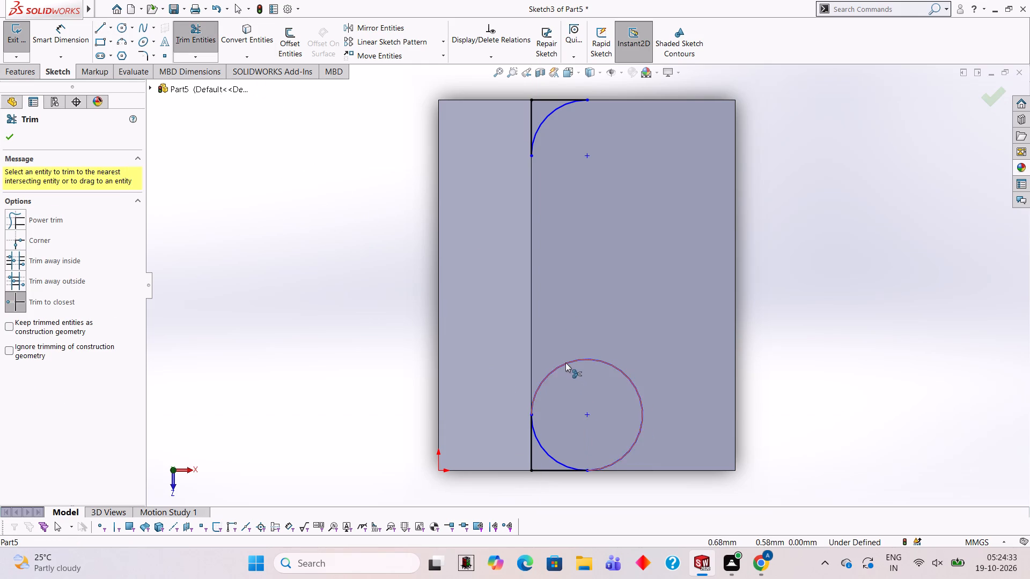
pyautogui.click(565, 362)
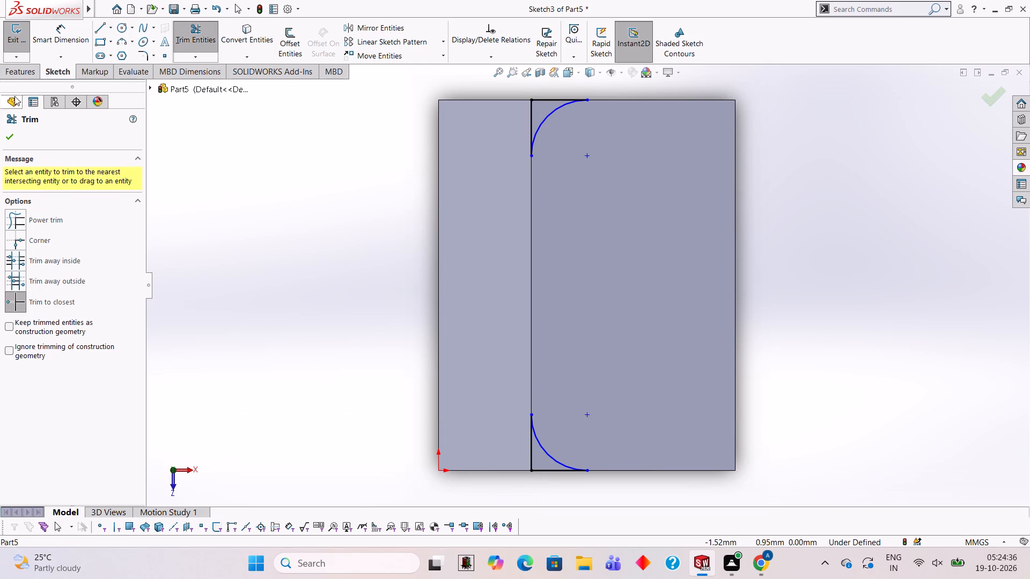
# Cut-extrude both corner profiles to a blind depth of 0.44 mm to round the upper arm's free corners.
pyautogui.click(14, 75)
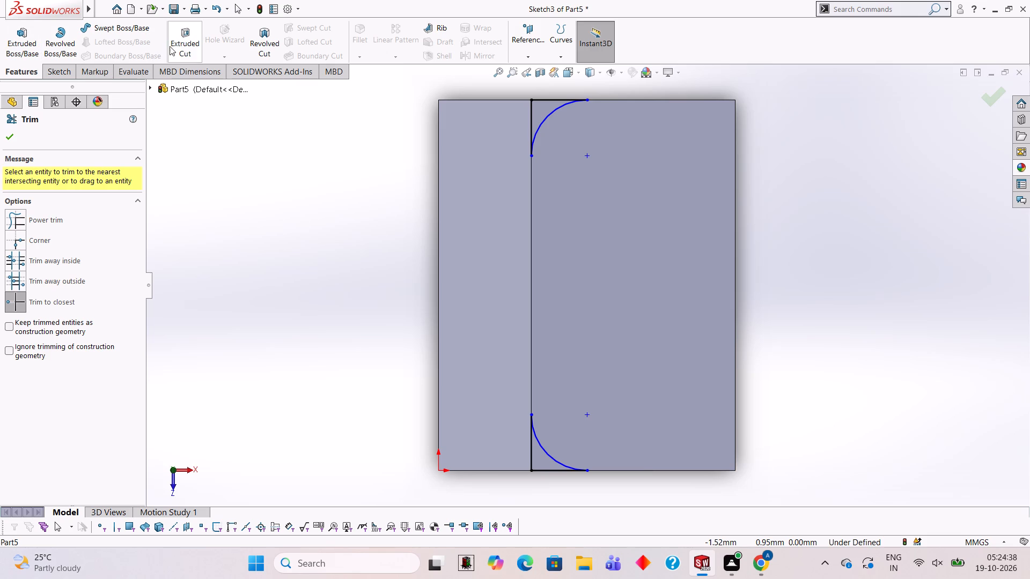
pyautogui.click(172, 46)
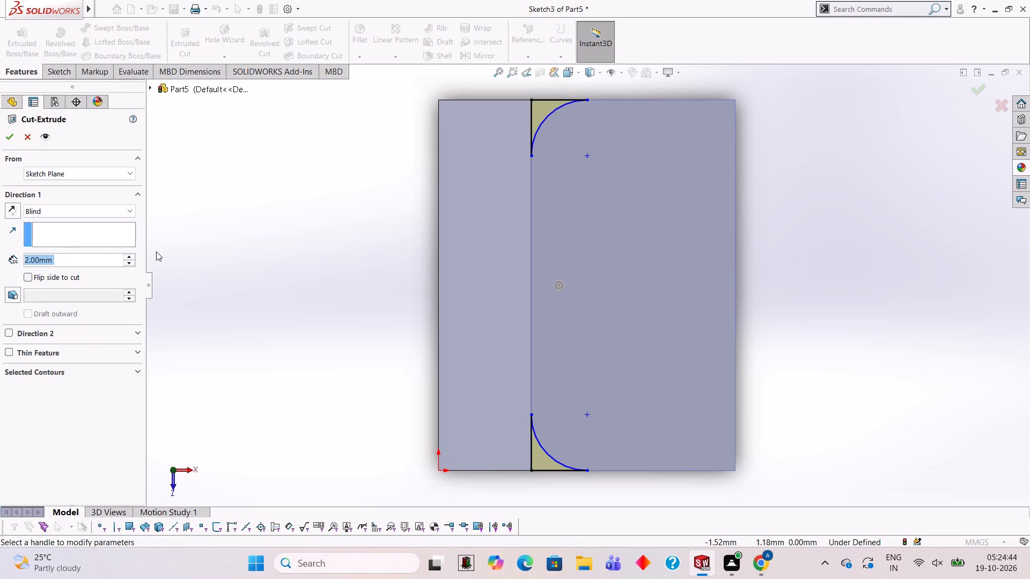
pyautogui.press('.')
pyautogui.write('44')
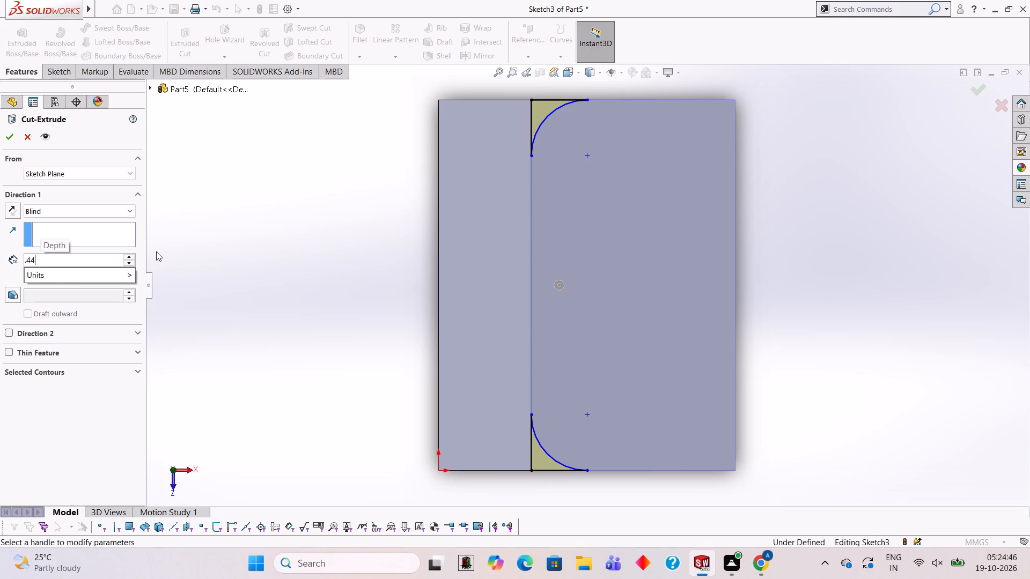
pyautogui.press('Return')
pyautogui.moveTo(266, 276); pyautogui.dragTo(320, 205, button='middle')
pyautogui.click(9, 138)
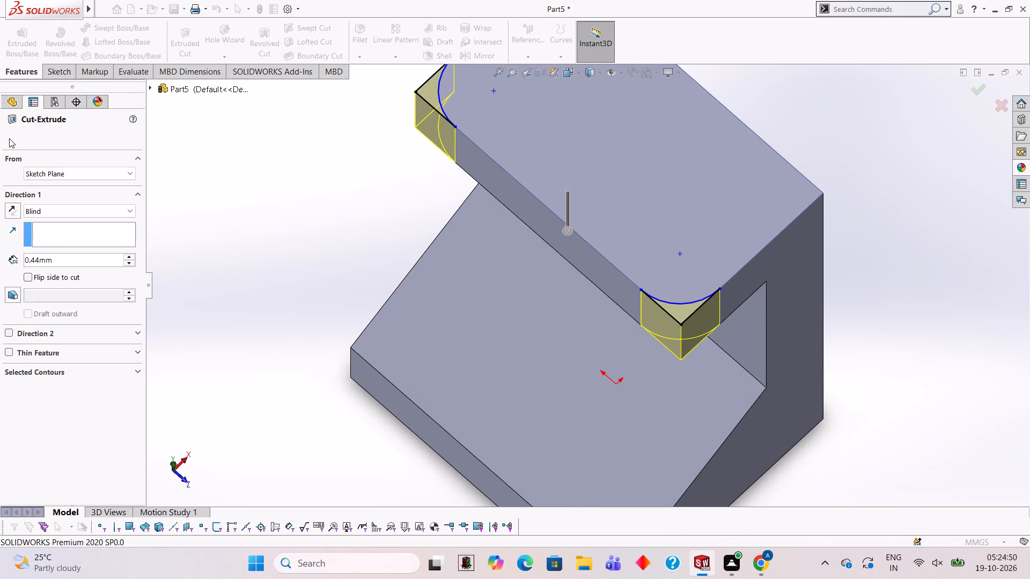
pyautogui.click(238, 211)
# Start a new sketch on the top face of the upper arm.
pyautogui.scroll(2, 292, 241)
pyautogui.moveTo(293, 241); pyautogui.dragTo(268, 227, button='middle')
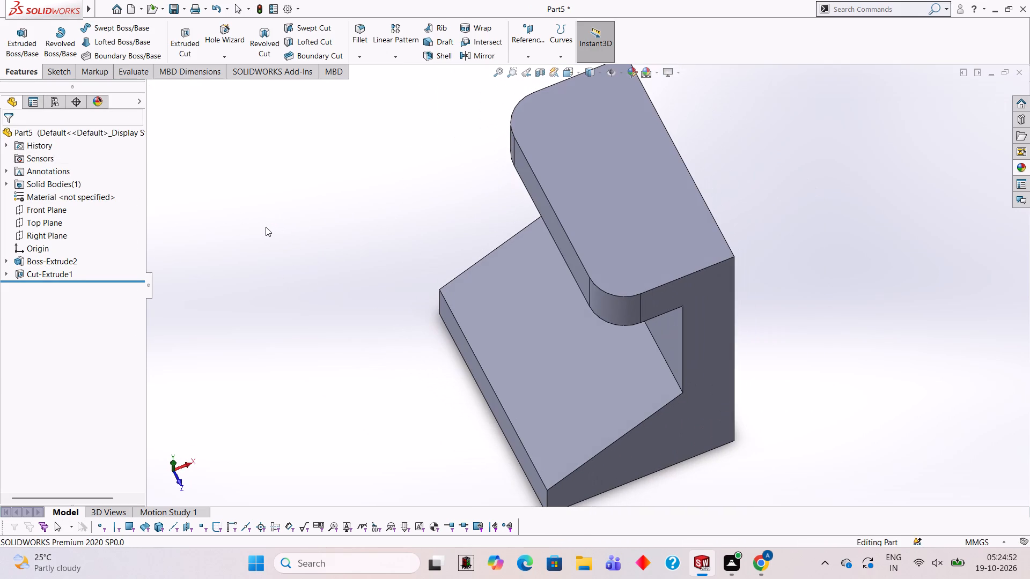
pyautogui.click(592, 195)
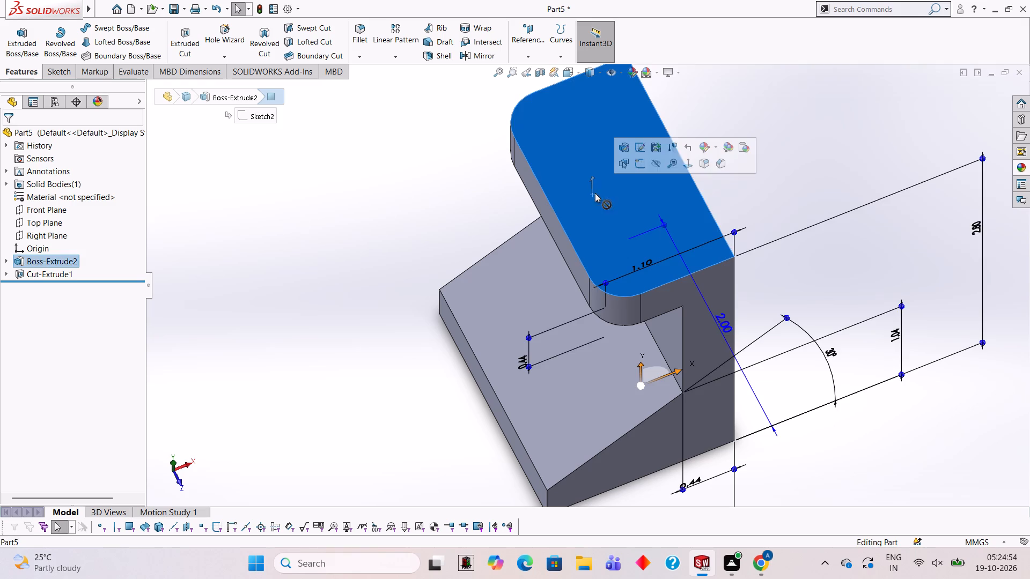
pyautogui.click(639, 163)
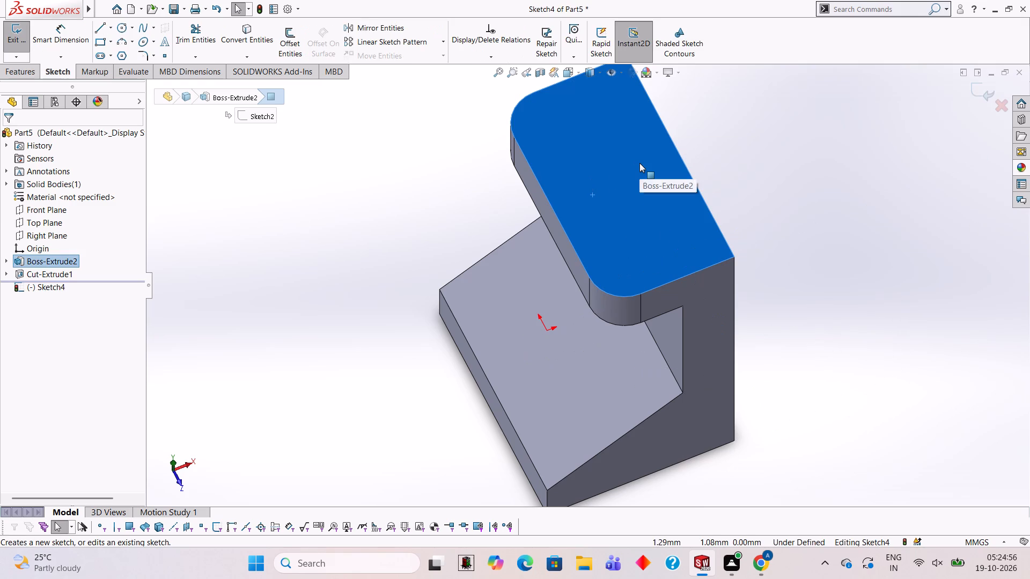
pyautogui.hotkey('ctrl', '8')
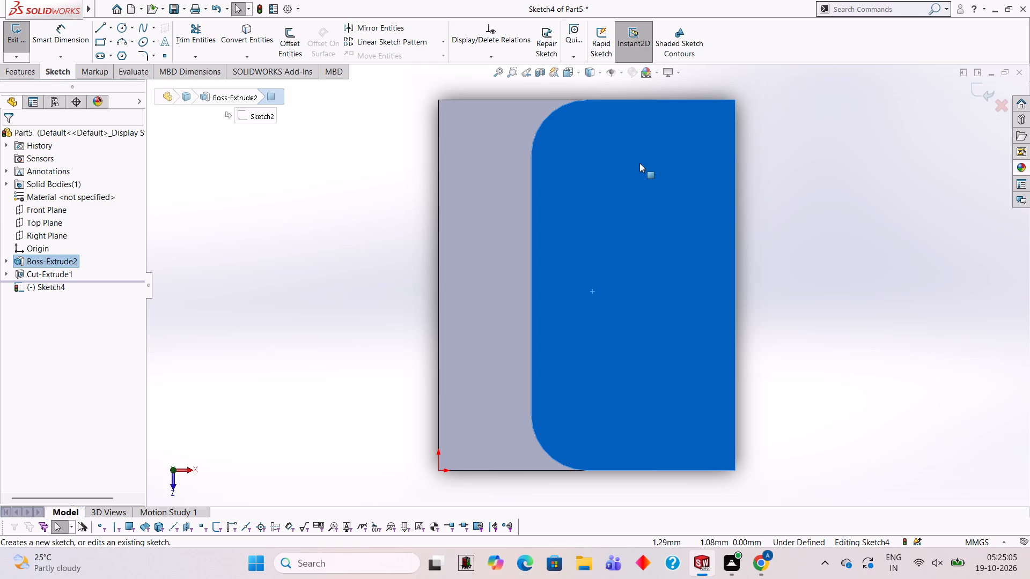
# Draw a 0.60 mm line perpendicular to the upper arm's back edge, starting from that edge's midpoint.
pyautogui.click(98, 31)
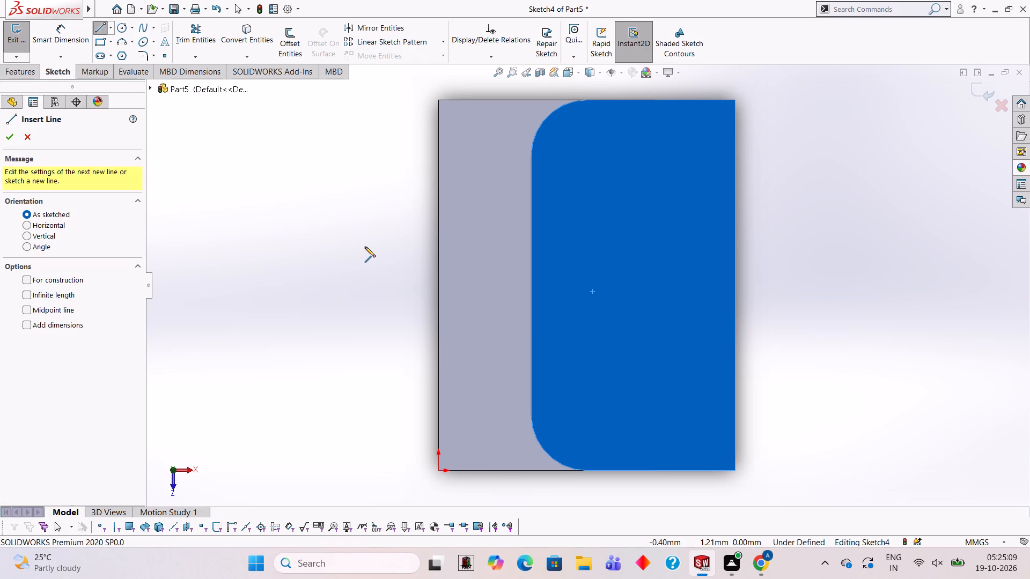
pyautogui.click(734, 285)
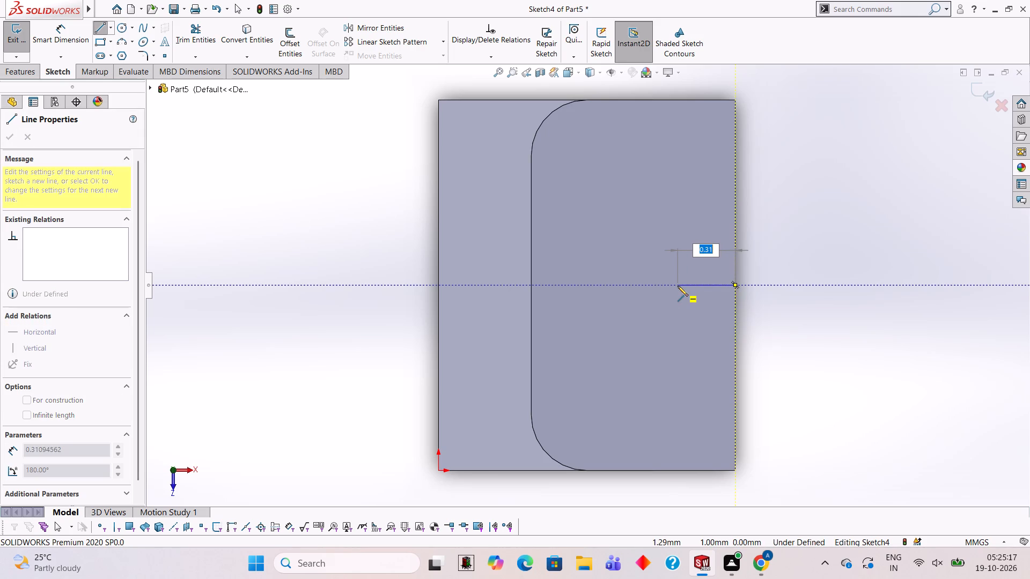
pyautogui.write('.60')
pyautogui.press('Return')
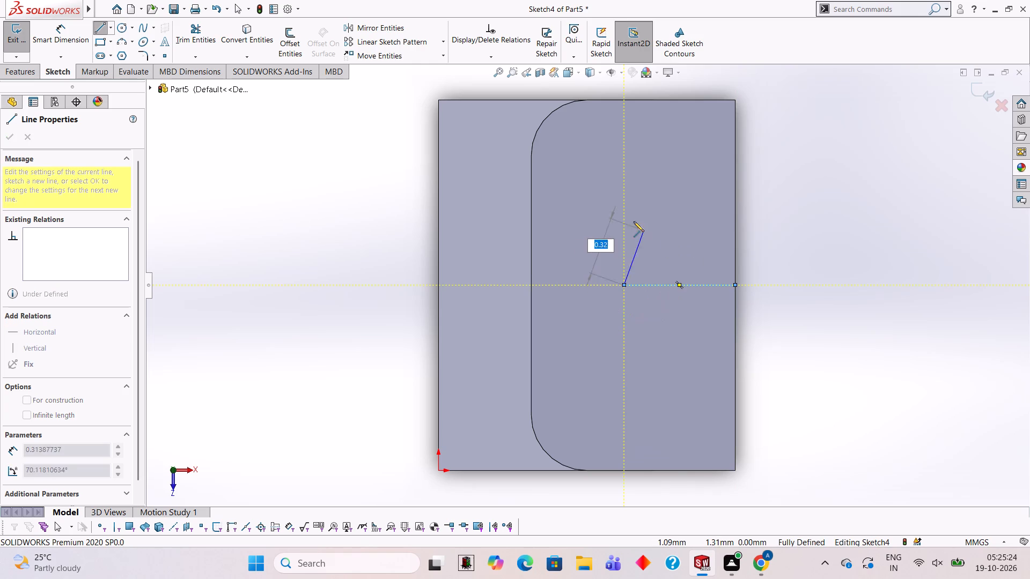
# Sketch a 0.50 by 0.80 mm rectangle between the line's inner end and the arm's free edge, and trim away the 0.60 mm line.
pyautogui.write('.40')
pyautogui.press('Return')
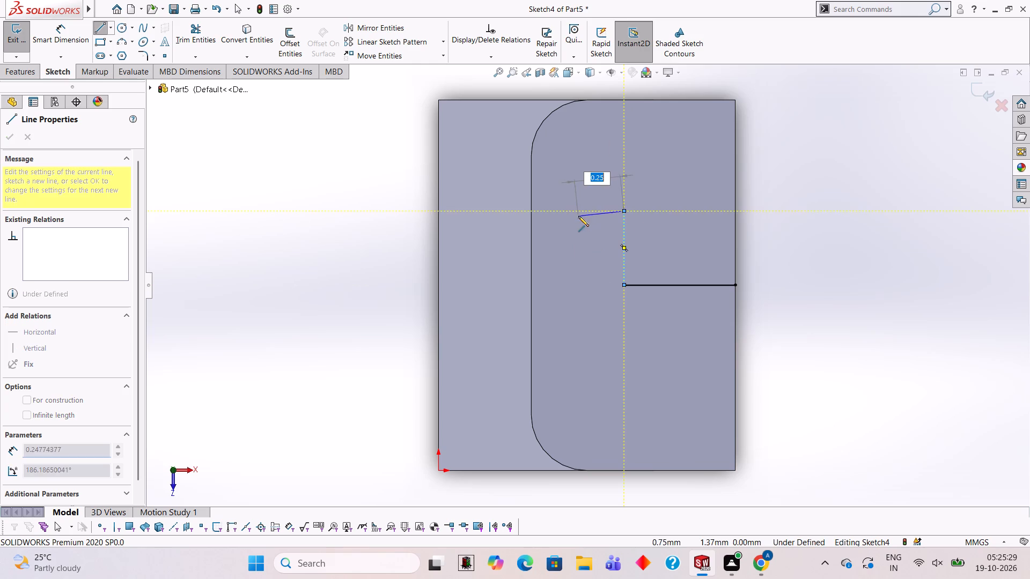
pyautogui.click(529, 211)
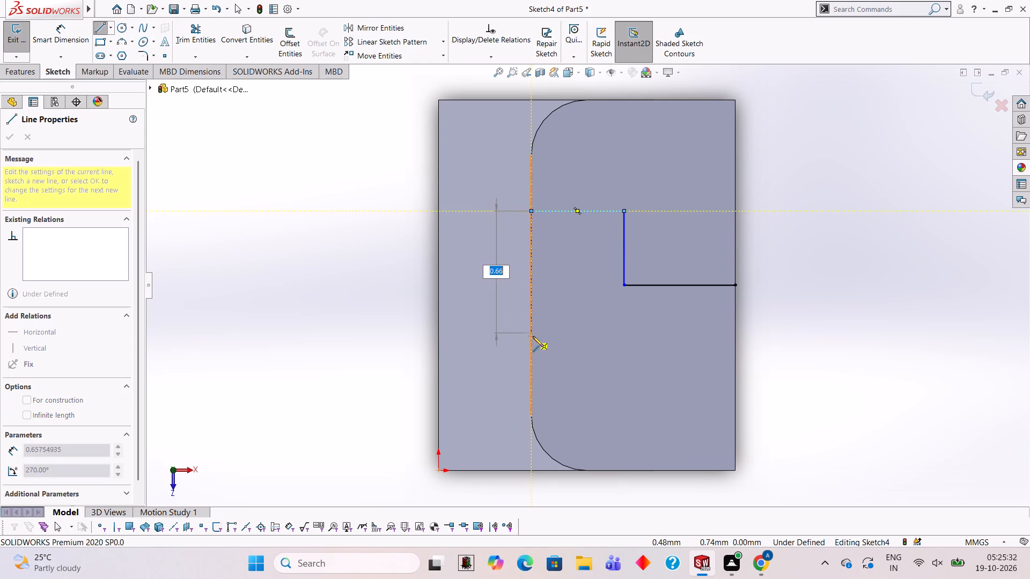
pyautogui.write('.80')
pyautogui.press('Return')
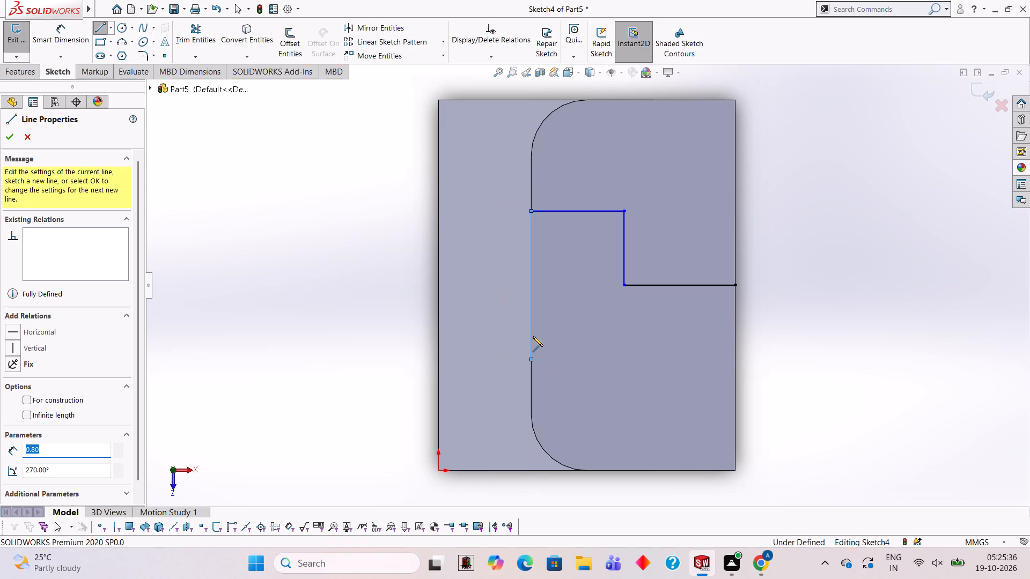
pyautogui.click(623, 359)
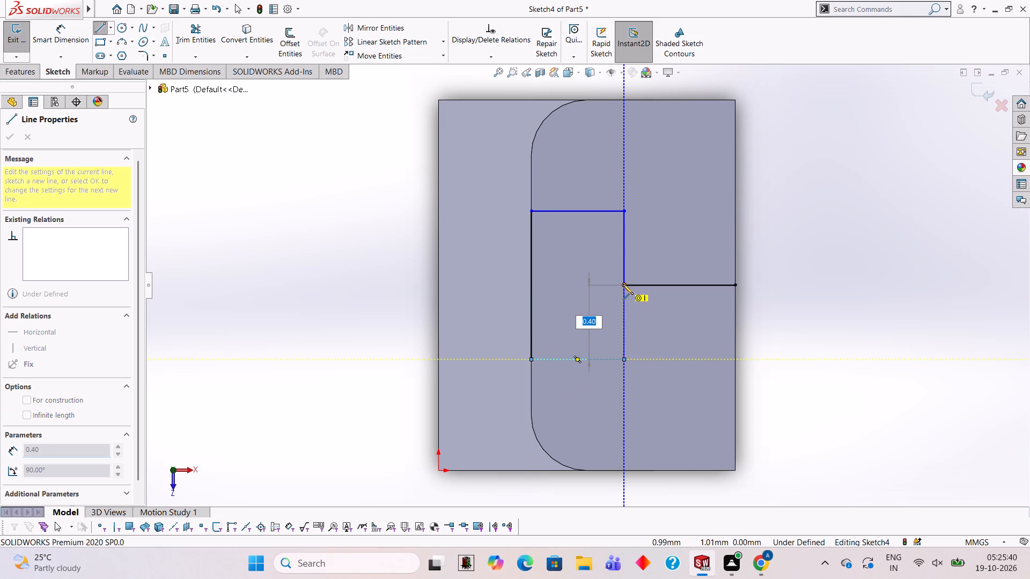
pyautogui.click(623, 284)
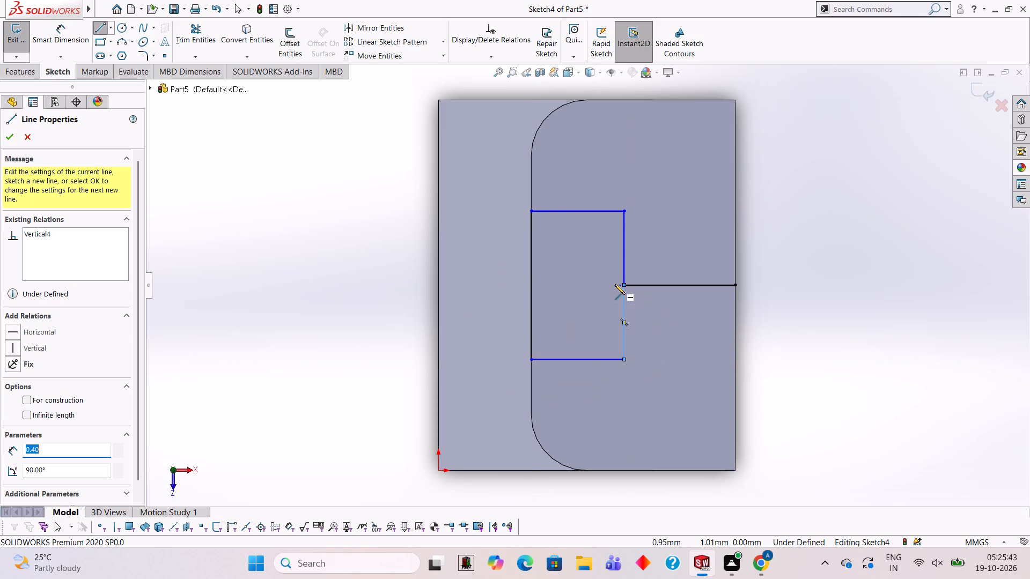
pyautogui.click(203, 29)
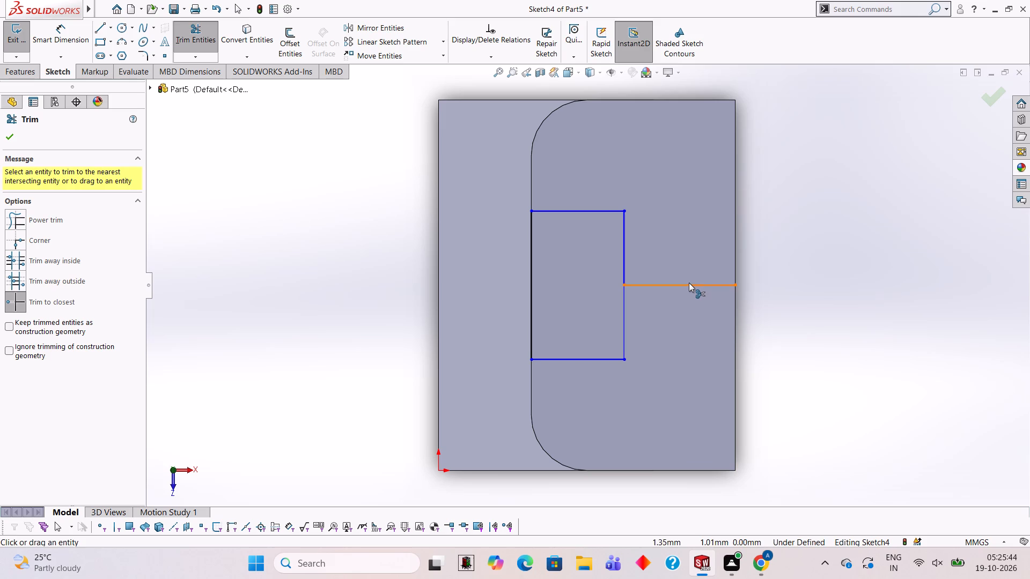
pyautogui.click(689, 283)
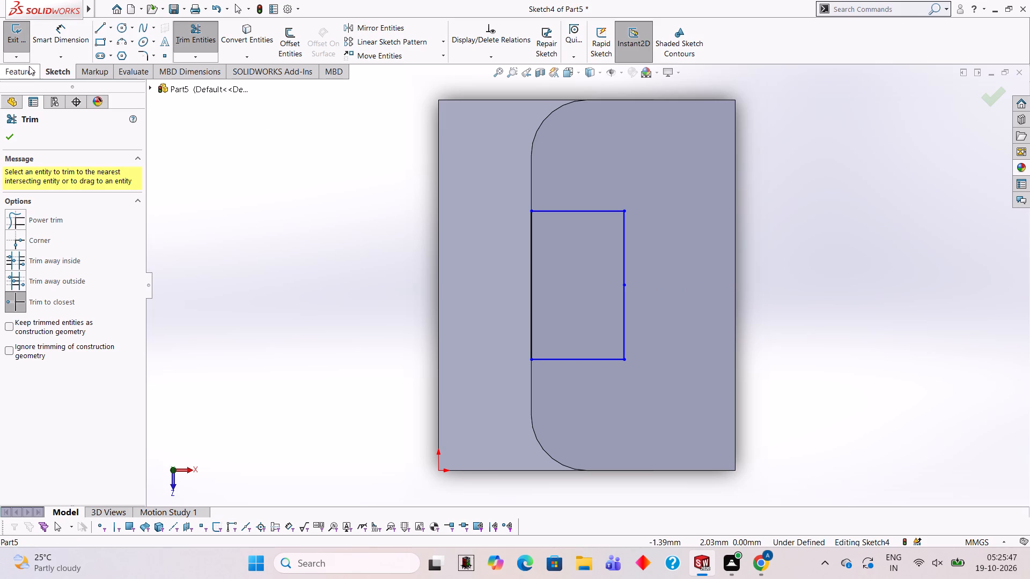
# Cut-extrude the rectangle to a blind depth of 0.44 mm to make the slot in the upper arm.
pyautogui.click(27, 68)
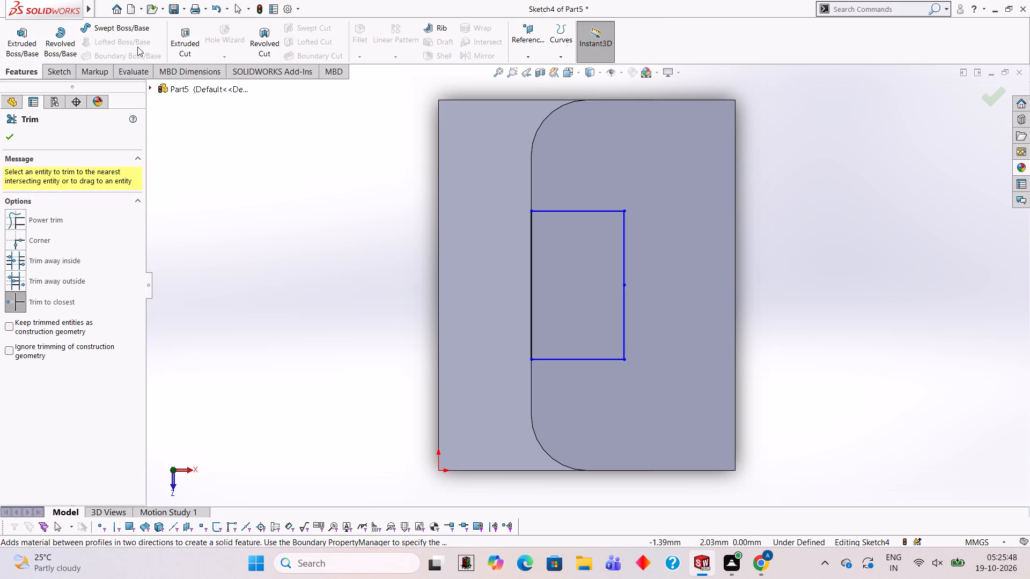
pyautogui.click(170, 40)
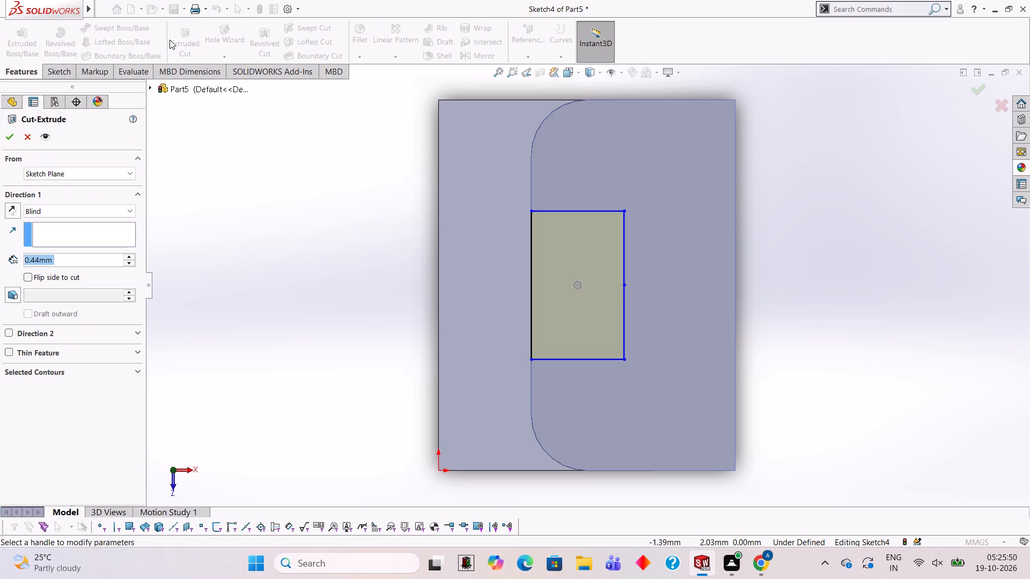
pyautogui.click(5, 139)
pyautogui.click(275, 224)
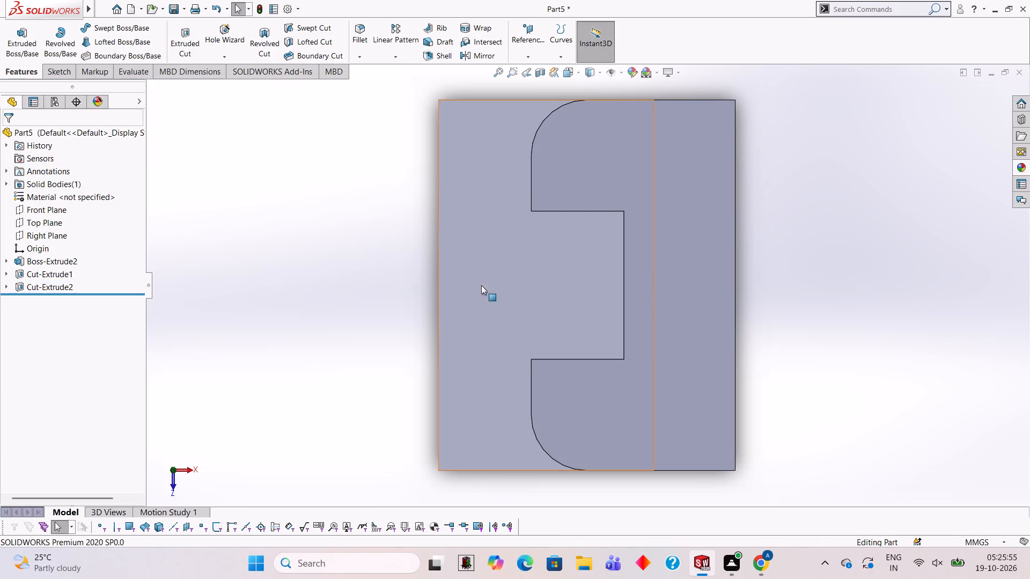
# Start a new sketch on the bottom face of the base, viewed normal to the face.
pyautogui.scroll(2, 481, 283)
pyautogui.moveTo(633, 318); pyautogui.dragTo(688, 214, button='middle')
pyautogui.moveTo(679, 289); pyautogui.dragTo(654, 245, button='middle')
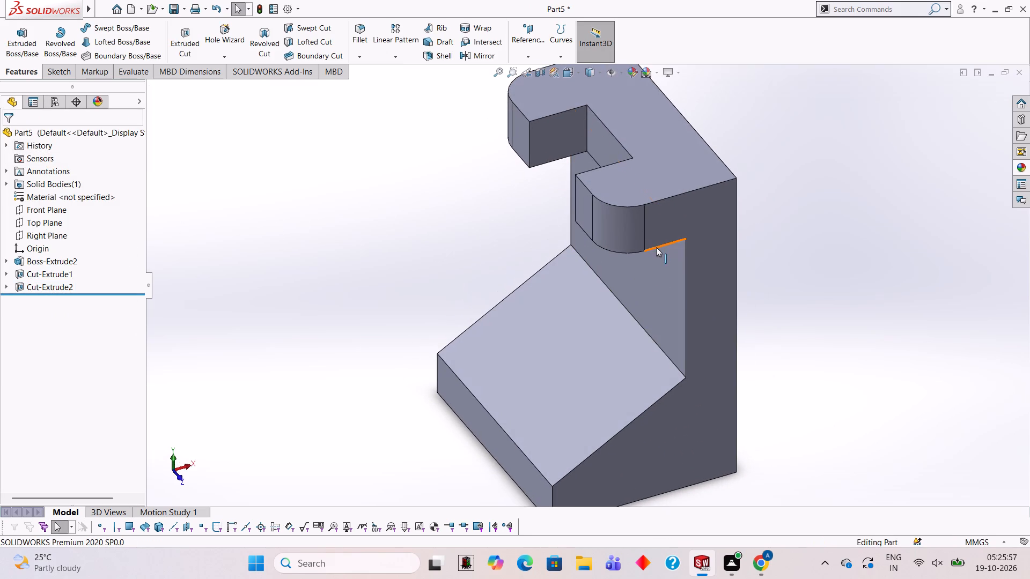
pyautogui.moveTo(669, 212); pyautogui.dragTo(671, 272, button='middle')
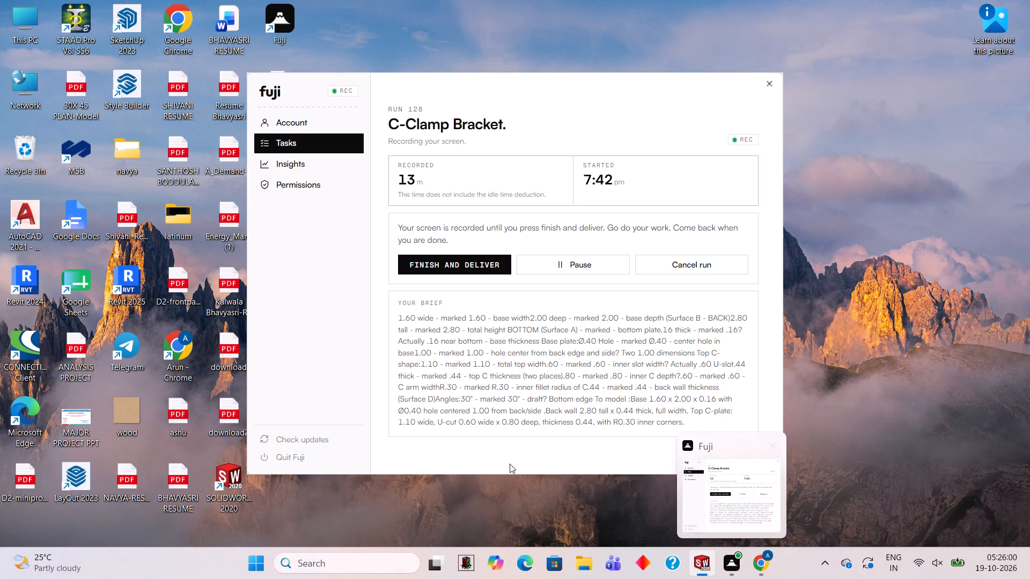
pyautogui.moveTo(659, 179); pyautogui.dragTo(672, 230, button='middle')
pyautogui.moveTo(707, 246); pyautogui.dragTo(667, 213, button='middle')
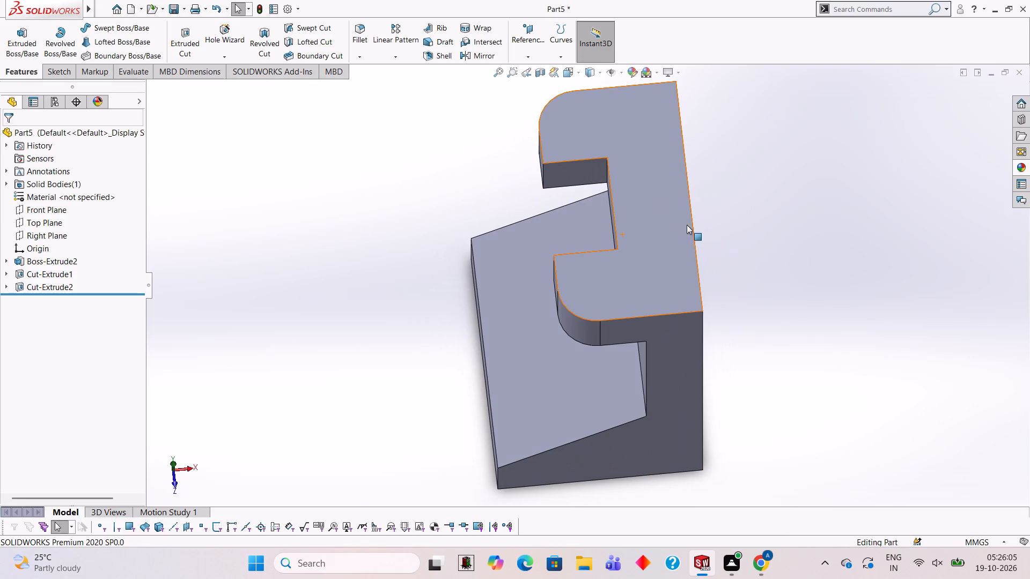
pyautogui.moveTo(671, 364); pyautogui.dragTo(650, 294, button='middle')
pyautogui.moveTo(655, 415); pyautogui.dragTo(667, 268, button='middle')
pyautogui.moveTo(697, 369); pyautogui.dragTo(713, 135, button='middle')
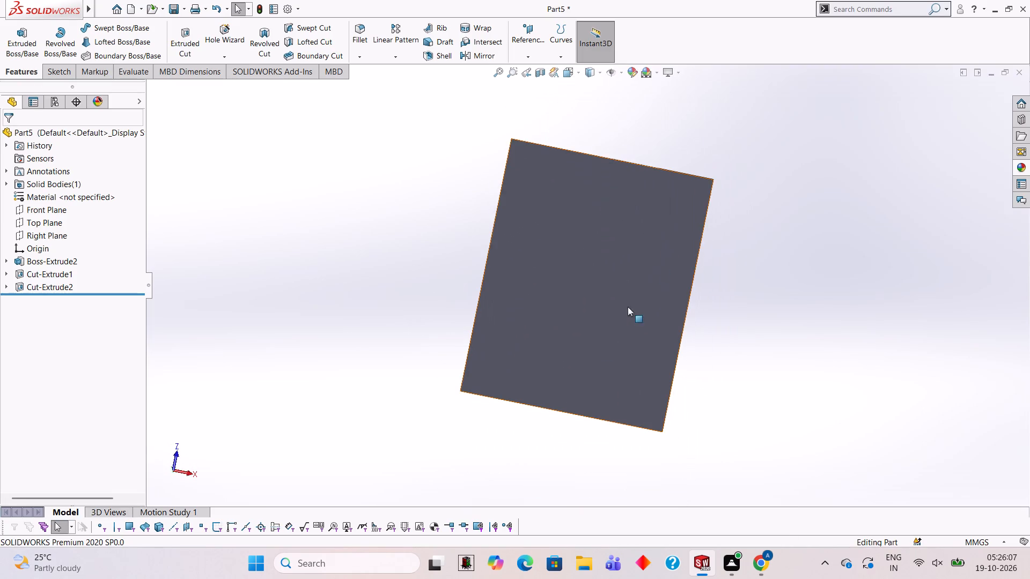
pyautogui.click(593, 271)
pyautogui.click(639, 238)
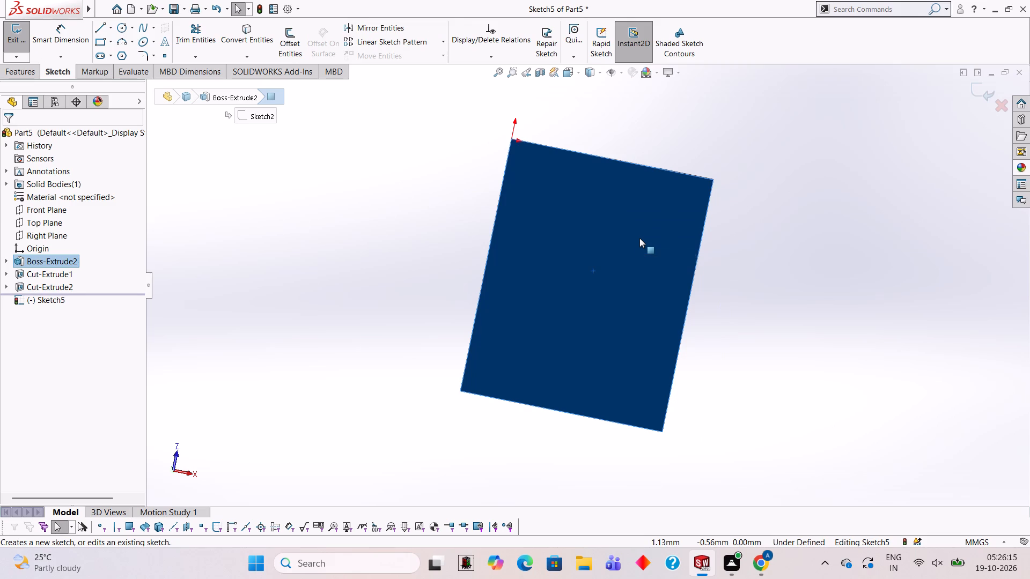
pyautogui.hotkey('ctrl', '8')
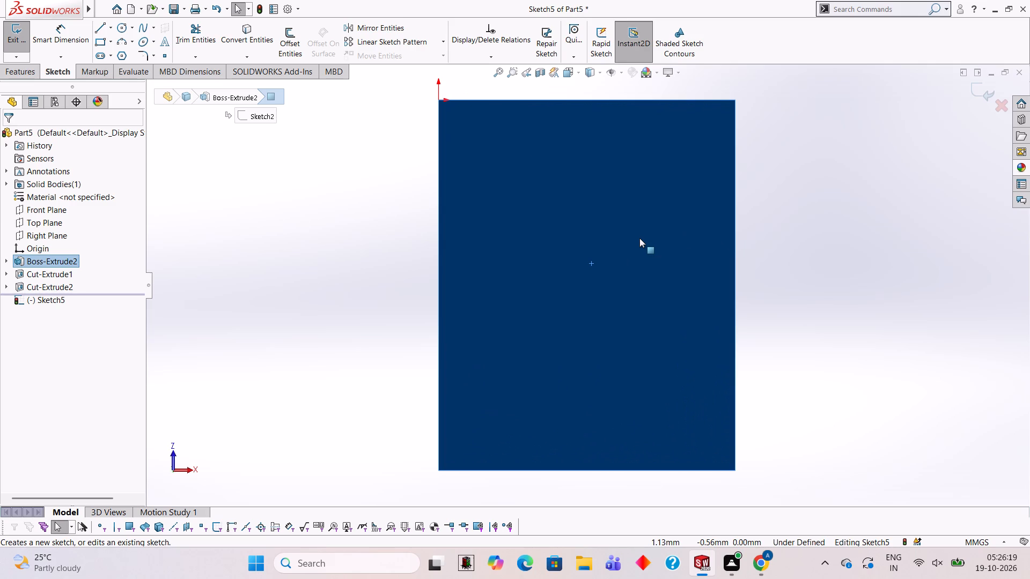
# Draw a 1 mm line perpendicular to the bottom face's back edge, starting from that edge's midpoint.
pyautogui.click(98, 27)
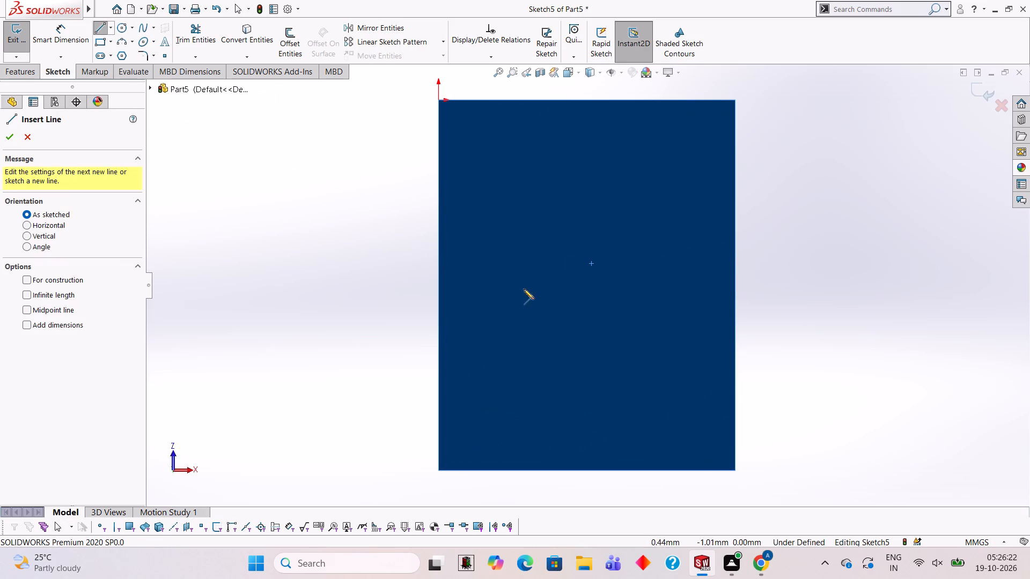
pyautogui.click(735, 286)
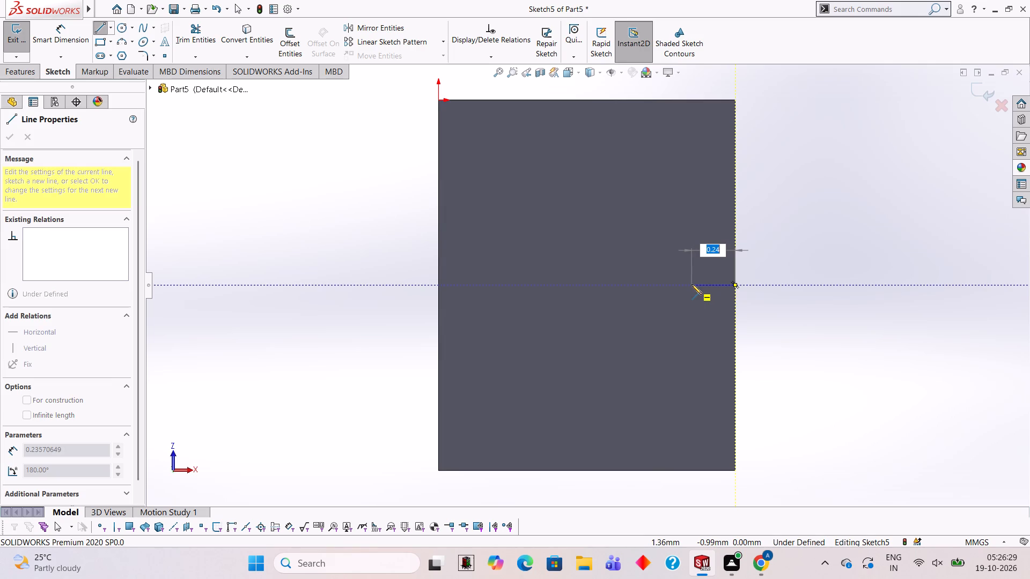
pyautogui.write('.100')
pyautogui.press('BackSpace')
pyautogui.press('BackSpace')
pyautogui.press('BackSpace')
pyautogui.press('BackSpace')
pyautogui.press('1')
pyautogui.press('Return')
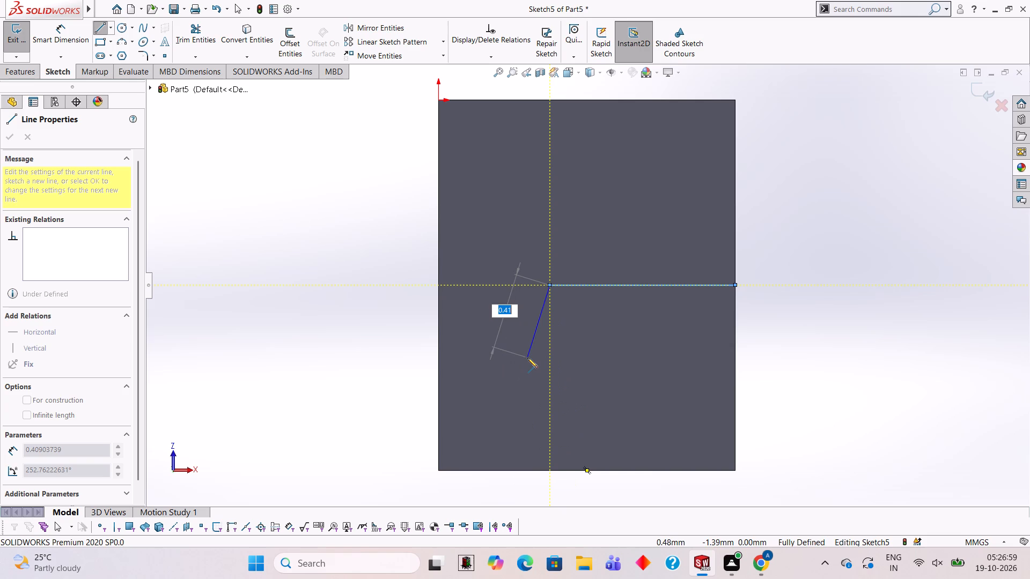
pyautogui.press('Escape')
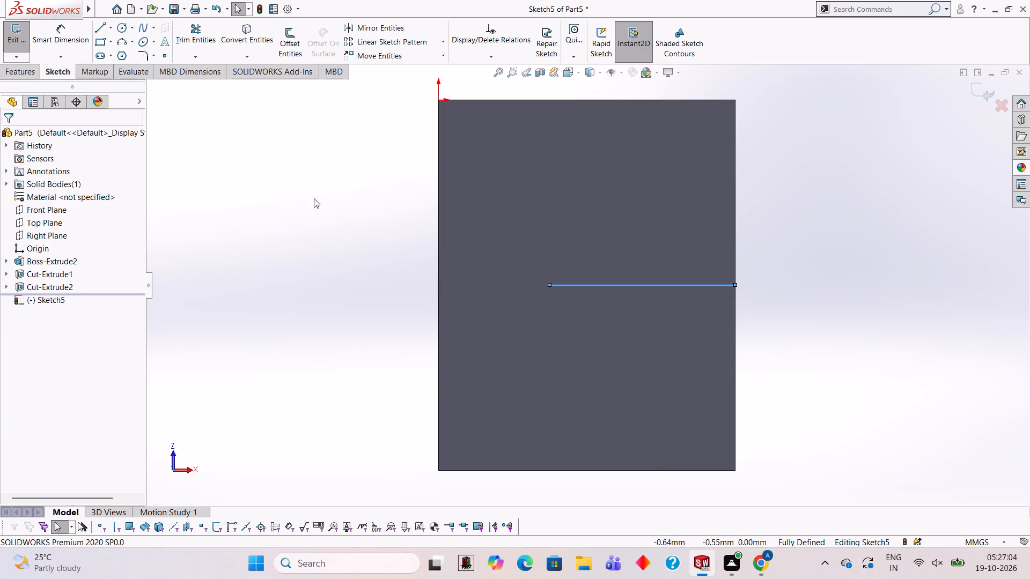
# Draw a 0.40 mm diameter circle centred on the line's inner end, with added dimensions and diameter dimensions enabled.
pyautogui.click(116, 24)
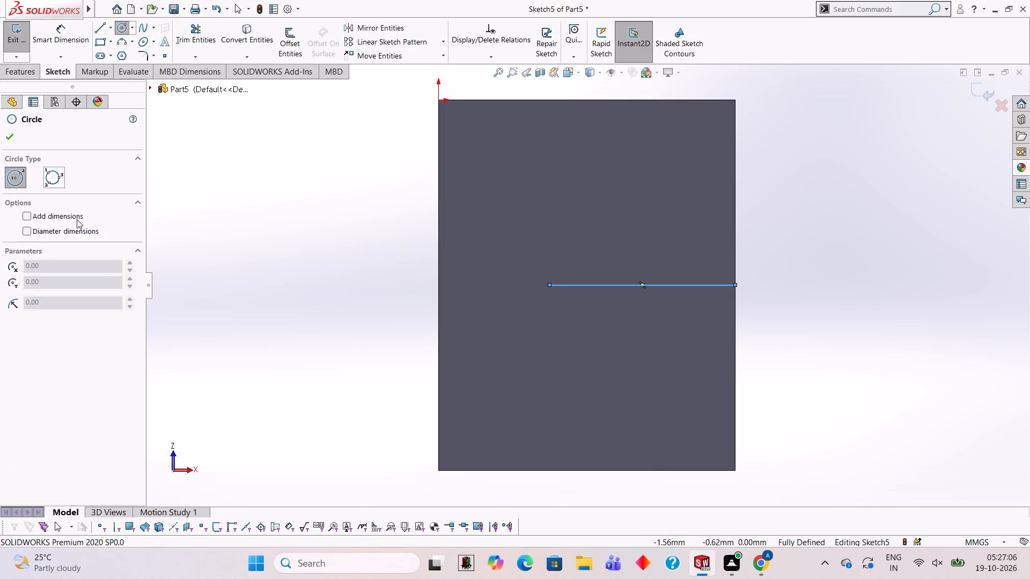
pyautogui.click(71, 210)
pyautogui.click(72, 213)
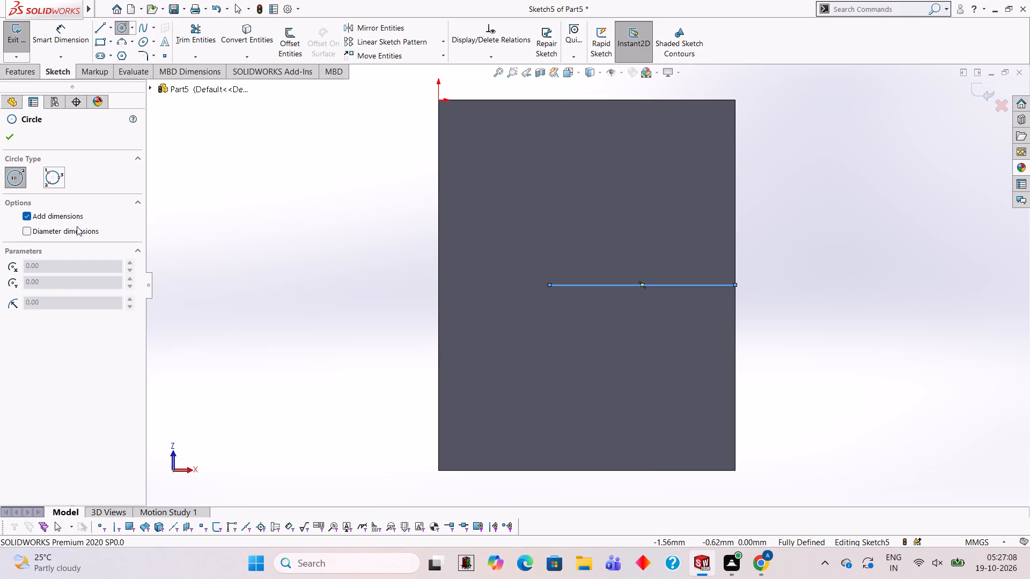
pyautogui.click(77, 227)
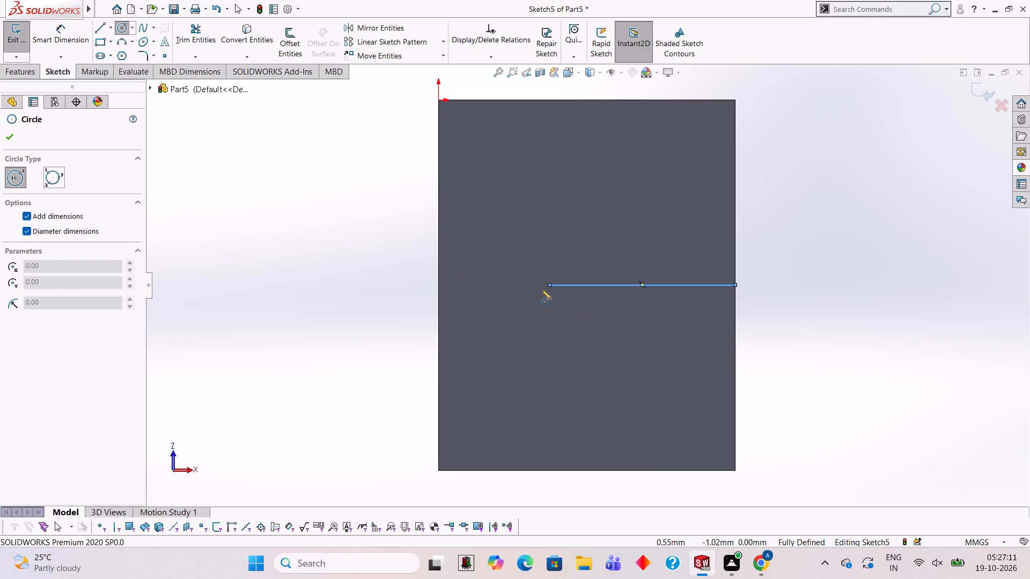
pyautogui.click(550, 285)
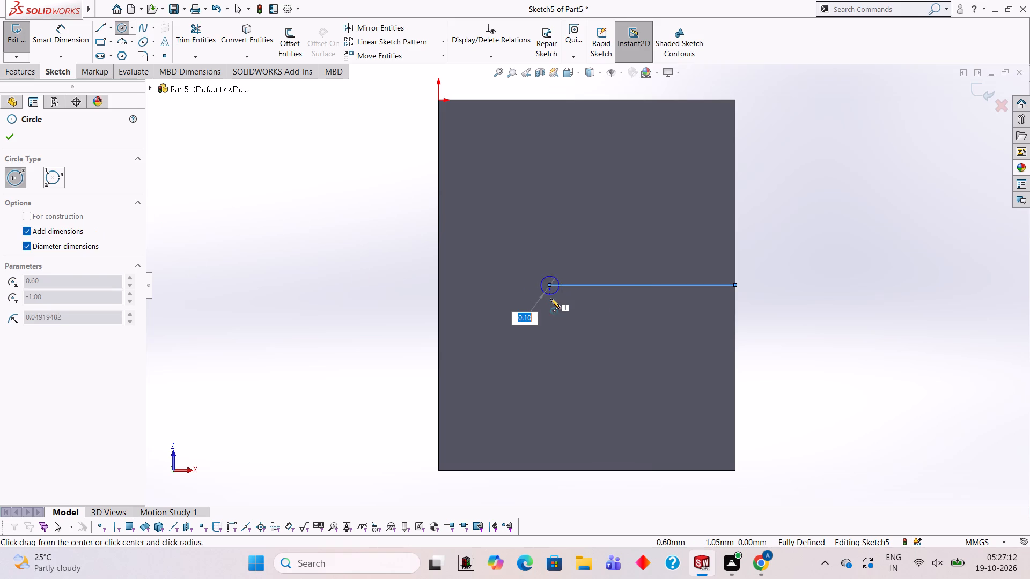
pyautogui.write('.40')
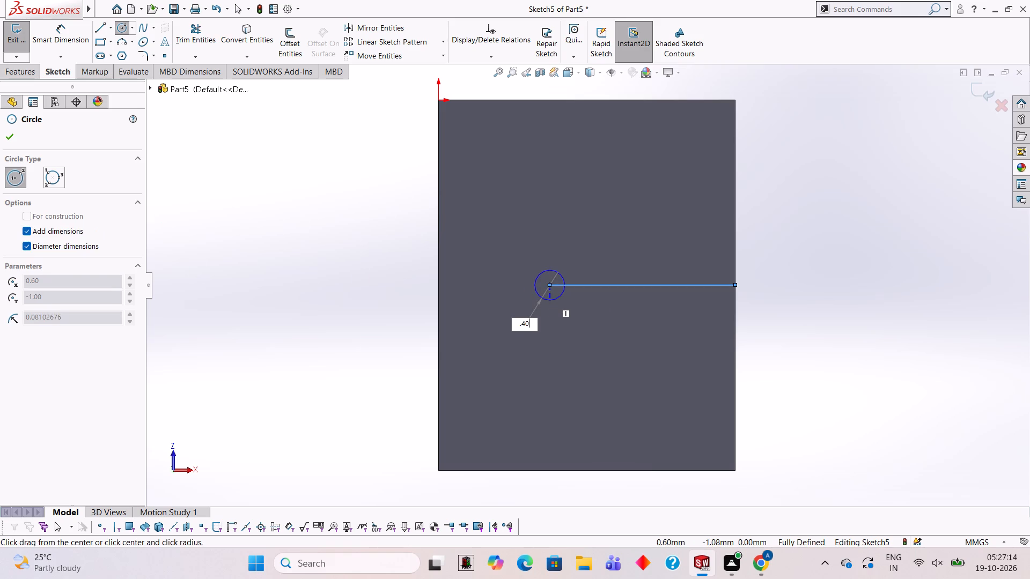
pyautogui.press('Return')
# Trim away the locating line outside and inside the circle, leaving only the circle.
pyautogui.click(207, 40)
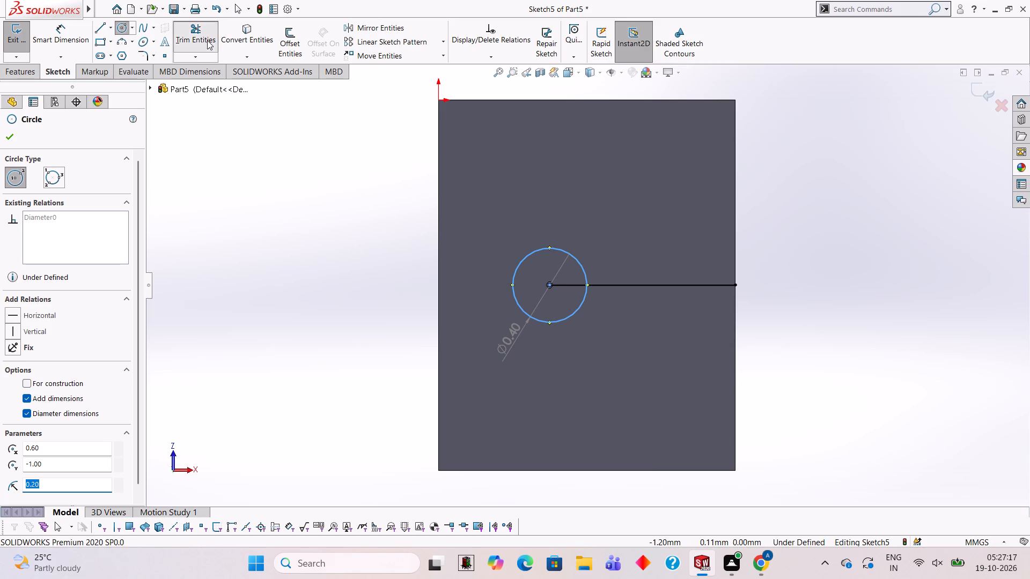
pyautogui.click(605, 290)
pyautogui.click(598, 286)
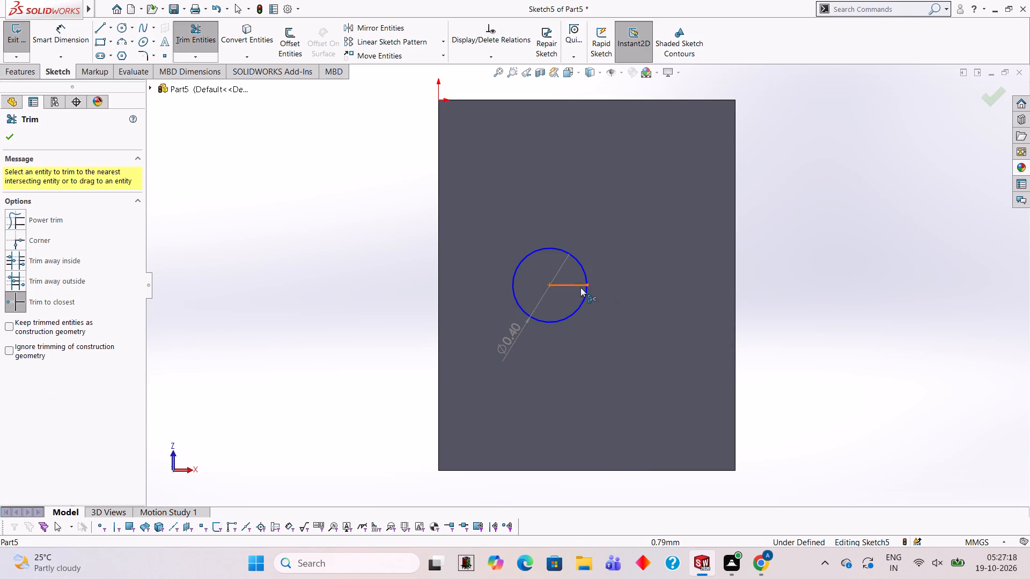
pyautogui.click(569, 284)
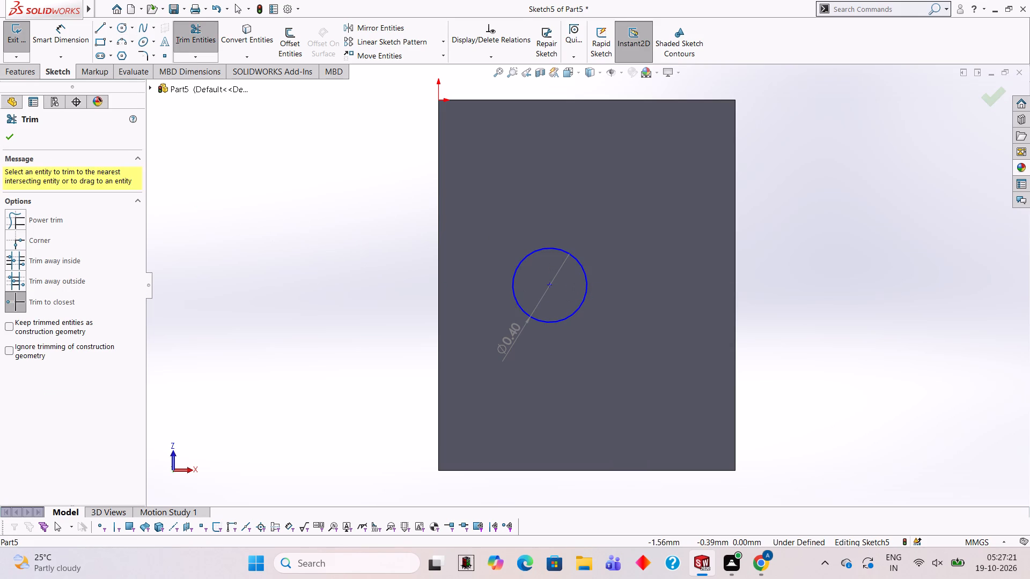
# Cut-extrude the circle sketch as a blind cut 1 mm deep up through the base and sloped foot.
pyautogui.click(27, 70)
pyautogui.click(180, 41)
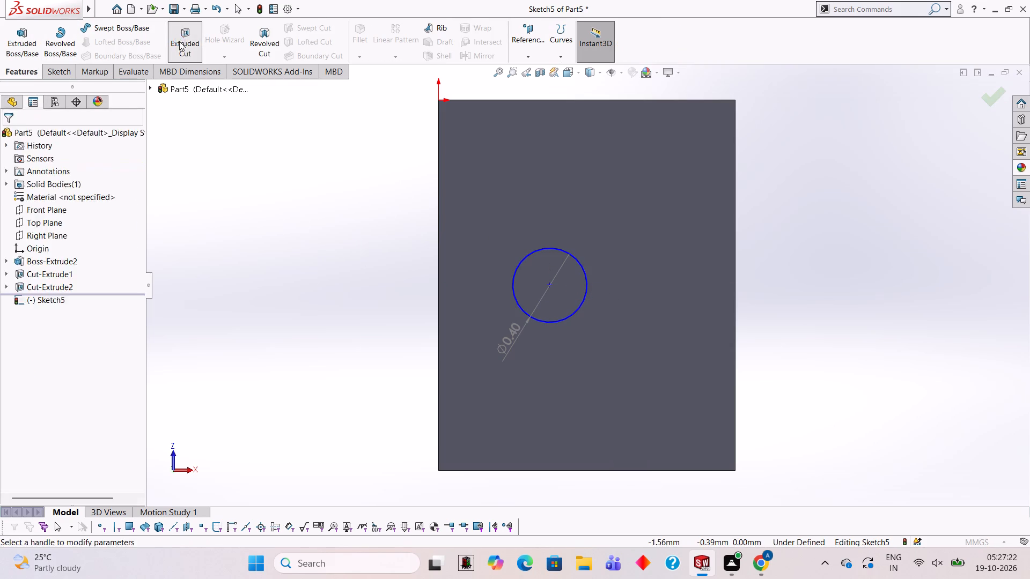
pyautogui.moveTo(305, 129); pyautogui.dragTo(379, 368, button='middle')
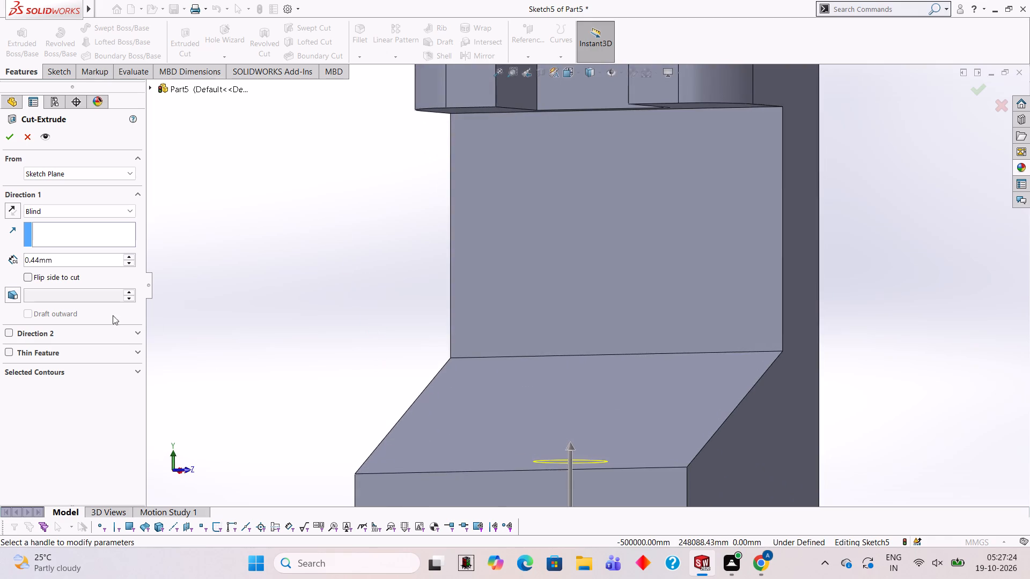
pyautogui.click(76, 260)
pyautogui.press('BackSpace')
pyautogui.press('BackSpace')
pyautogui.press('BackSpace')
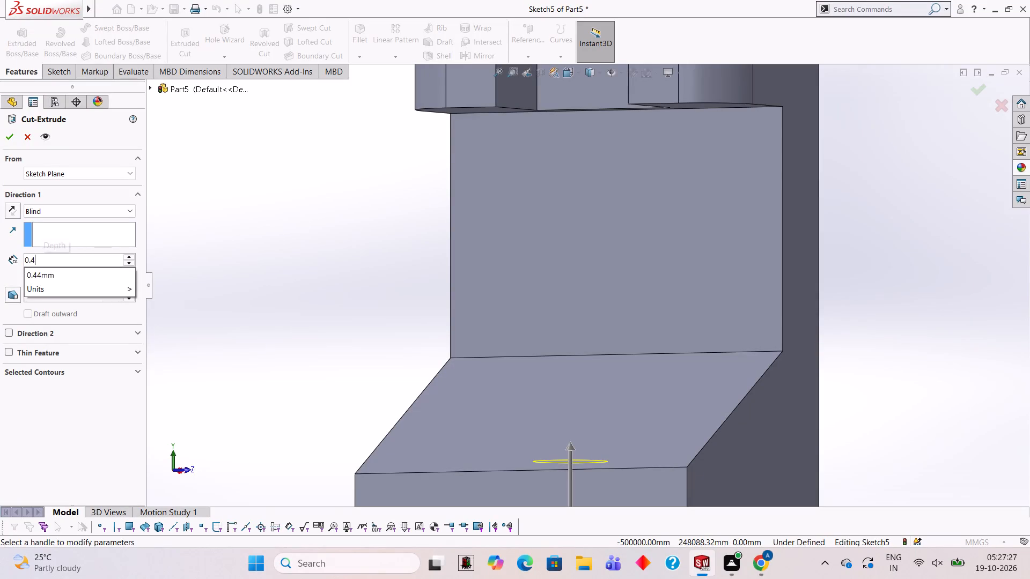
pyautogui.press('BackSpace')
pyautogui.press('BackSpace')
pyautogui.press('BackSpace')
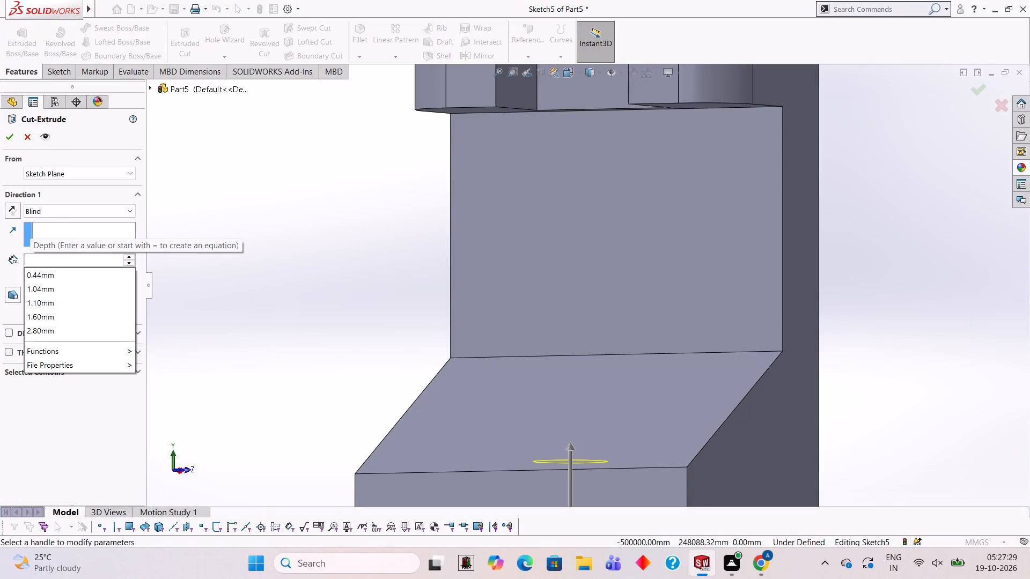
pyautogui.press('5')
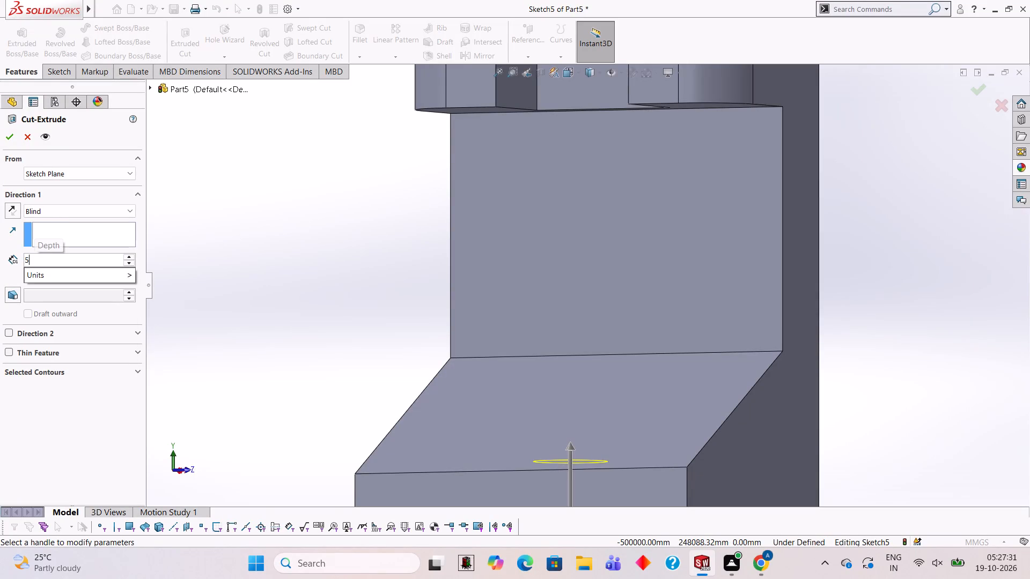
pyautogui.press('BackSpace')
pyautogui.press('0')
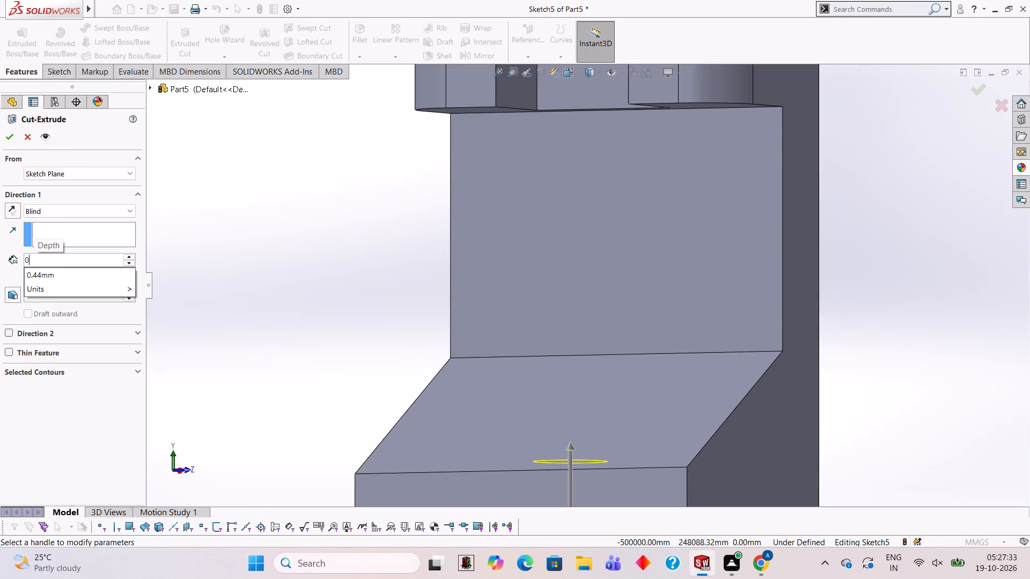
pyautogui.press('BackSpace')
pyautogui.press('1')
pyautogui.press('Return')
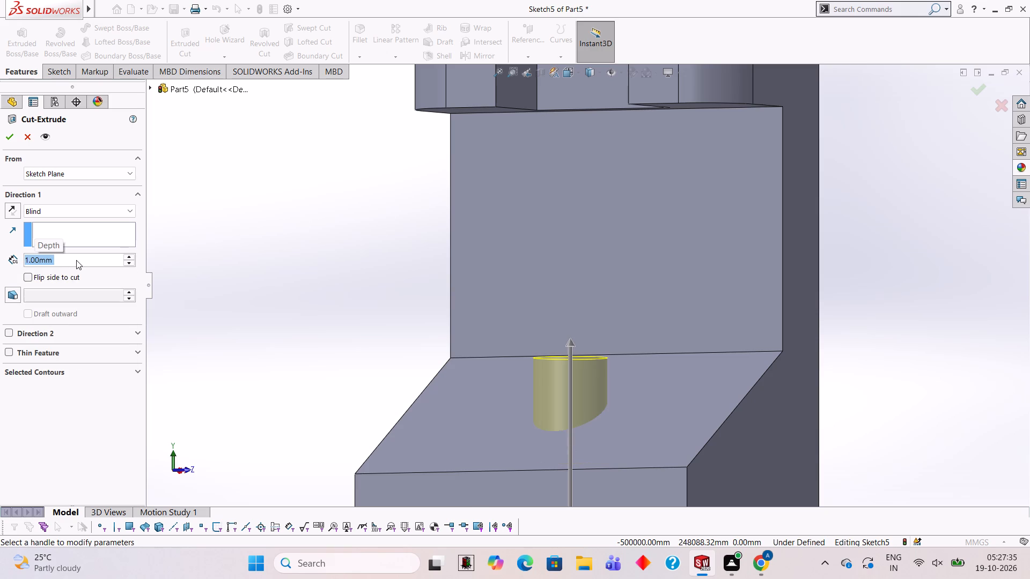
pyautogui.click(13, 137)
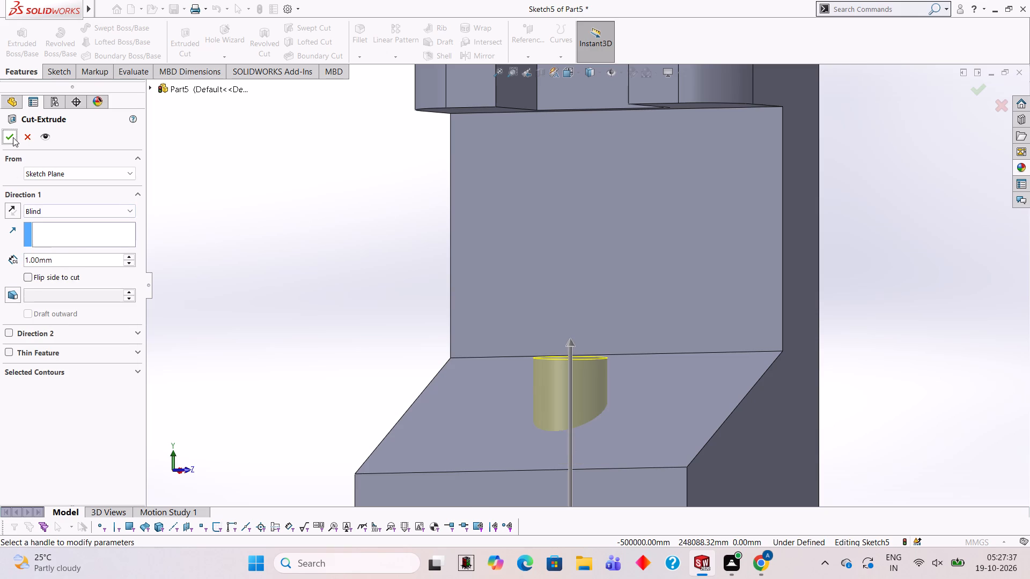
pyautogui.click(270, 201)
# Examine the bracket from several angles, checking the hole in the sloped foot and the slotted upper arm.
pyautogui.scroll(5, 292, 240)
pyautogui.moveTo(355, 320); pyautogui.dragTo(356, 320, button='middle')
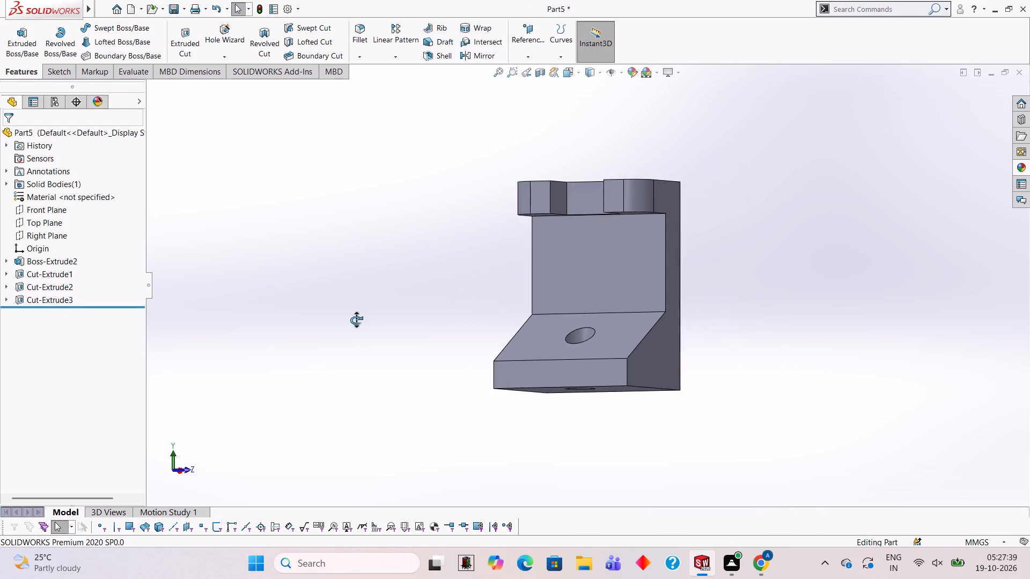
pyautogui.moveTo(356, 320); pyautogui.dragTo(325, 380, button='middle')
pyautogui.moveTo(462, 320); pyautogui.dragTo(465, 367, button='middle')
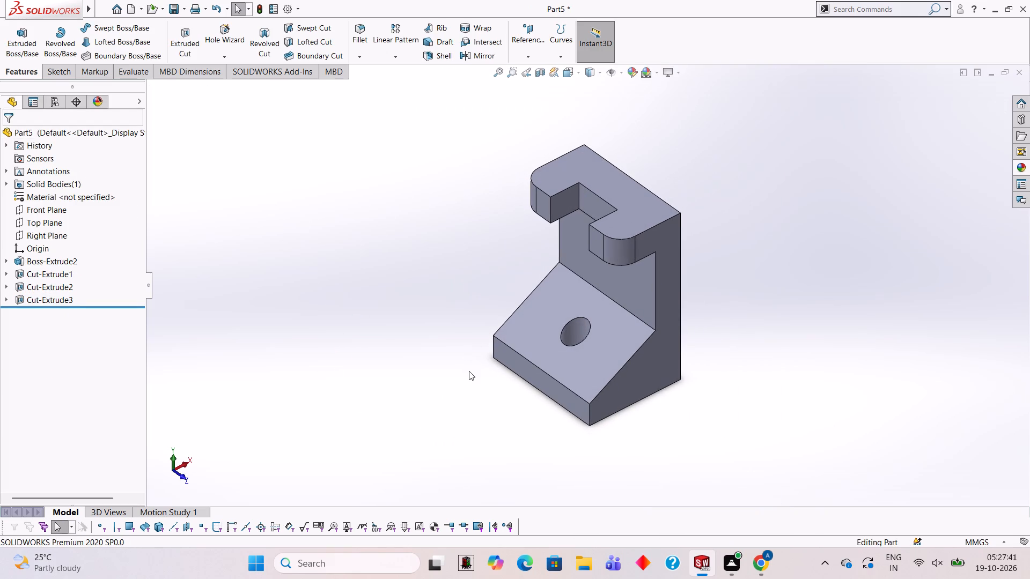
pyautogui.scroll(1, 579, 285)
pyautogui.moveTo(564, 264); pyautogui.dragTo(574, 359, button='middle')
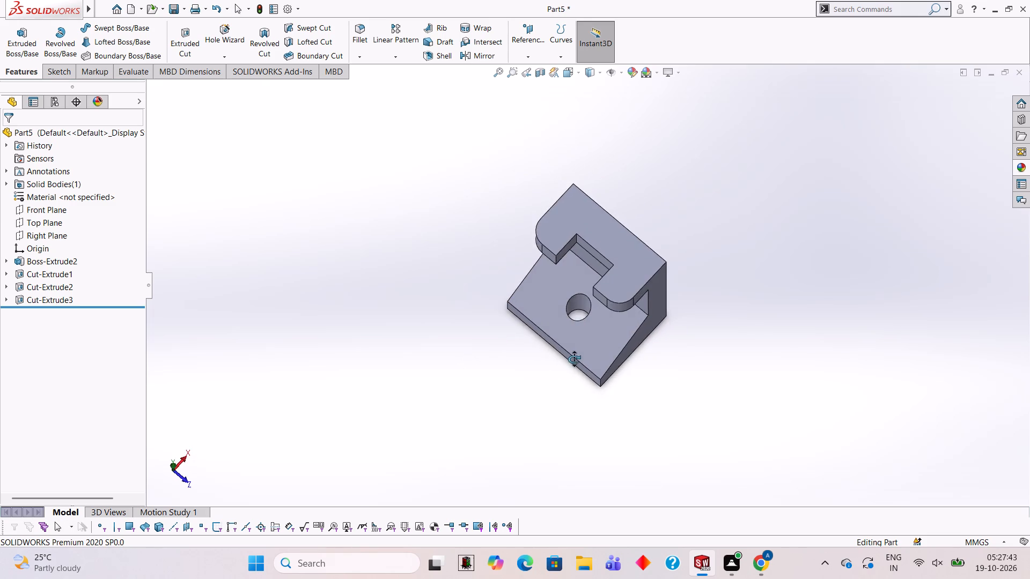
pyautogui.moveTo(574, 359); pyautogui.dragTo(560, 277, button='middle')
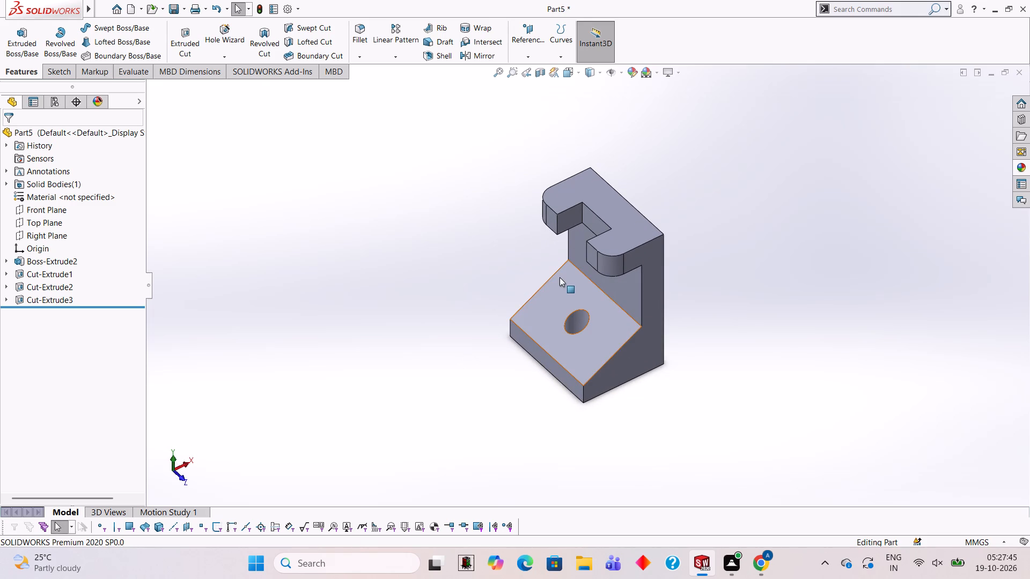
pyautogui.scroll(2, 626, 305)
pyautogui.scroll(-5, 622, 310)
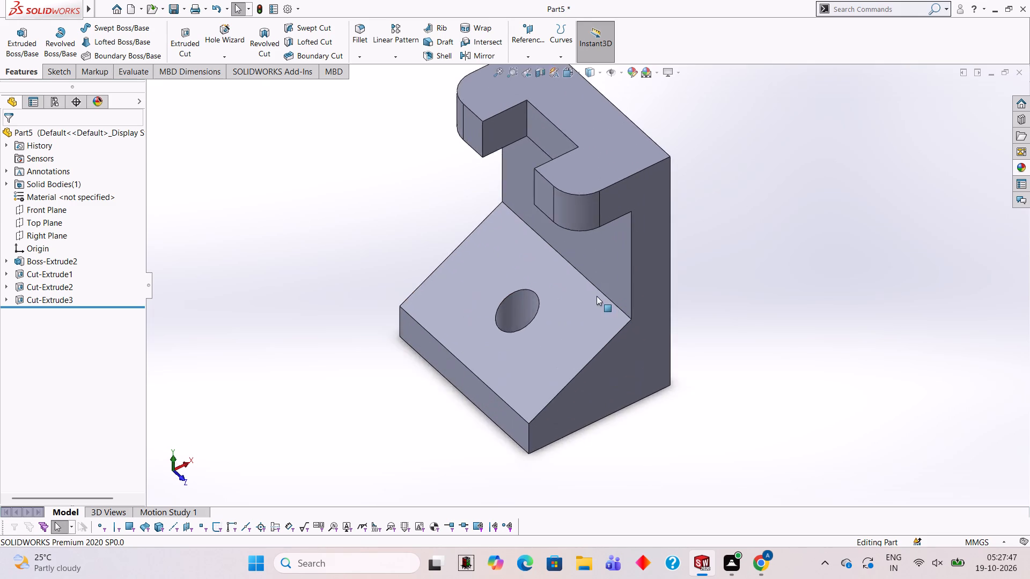
pyautogui.scroll(1, 597, 284)
pyautogui.moveTo(597, 284); pyautogui.dragTo(600, 273, button='middle')
pyautogui.scroll(3, 556, 237)
pyautogui.scroll(-1, 561, 244)
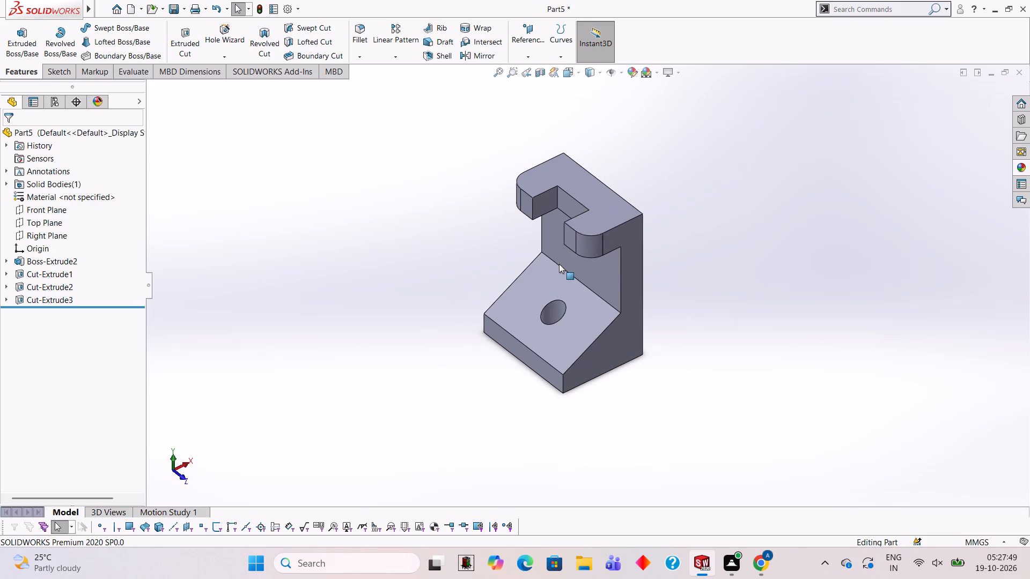
pyautogui.scroll(-2, 627, 301)
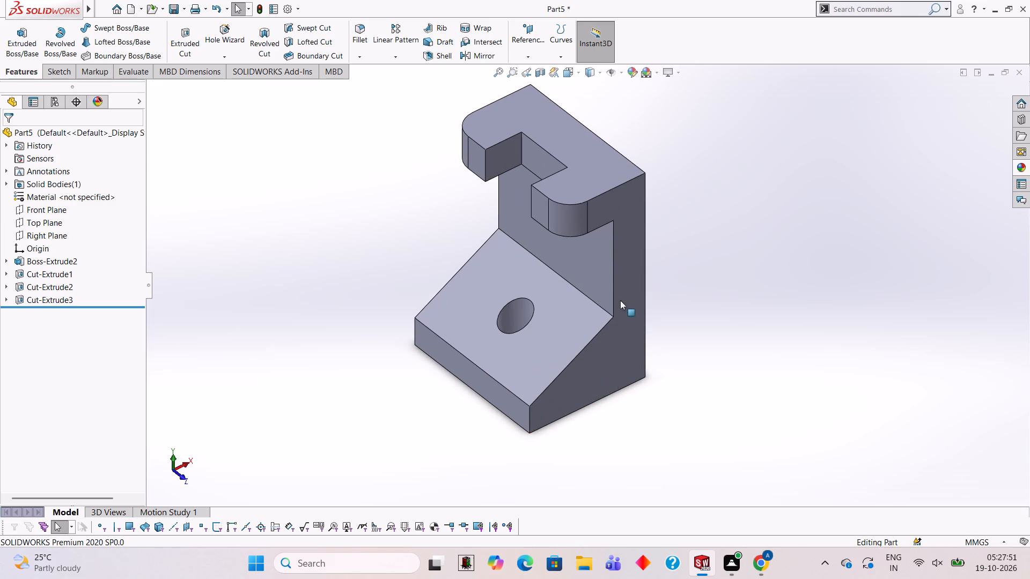
pyautogui.scroll(3, 591, 151)
pyautogui.scroll(-2, 597, 174)
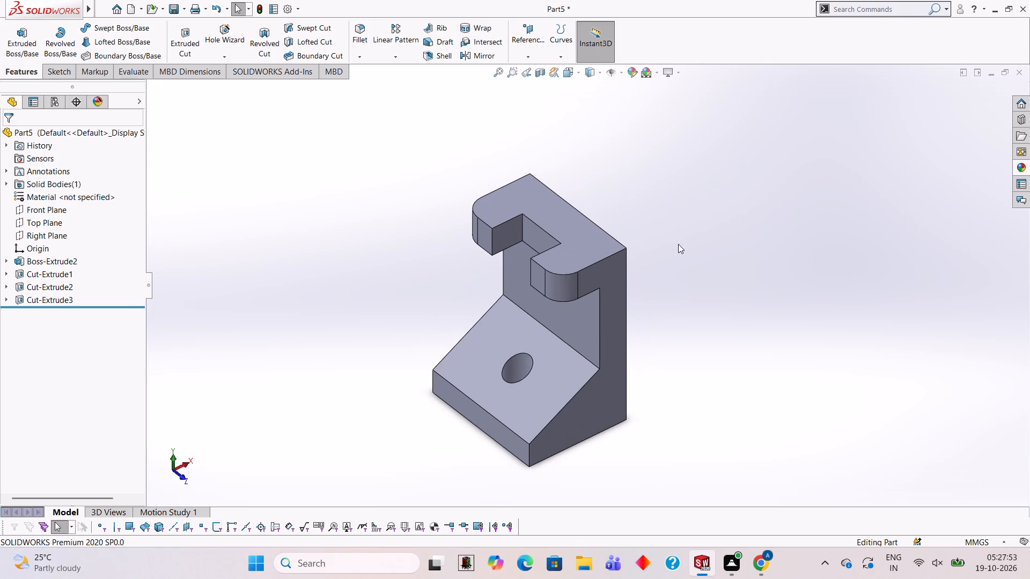
# Apply the Yellow LED appearance from the Lights category to the entire bracket body.
pyautogui.click(1020, 171)
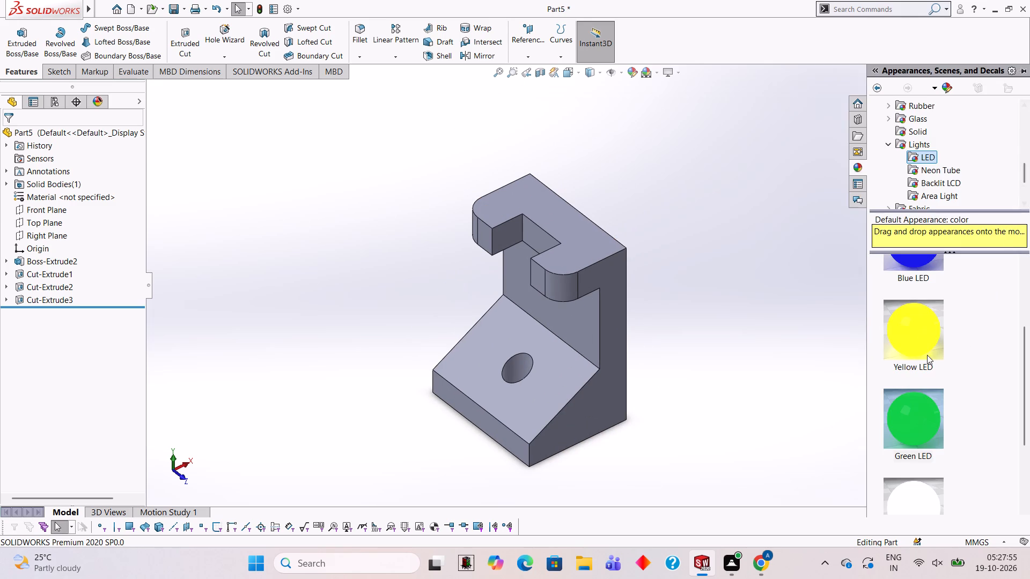
pyautogui.moveTo(915, 332); pyautogui.dragTo(554, 333)
pyautogui.click(575, 333)
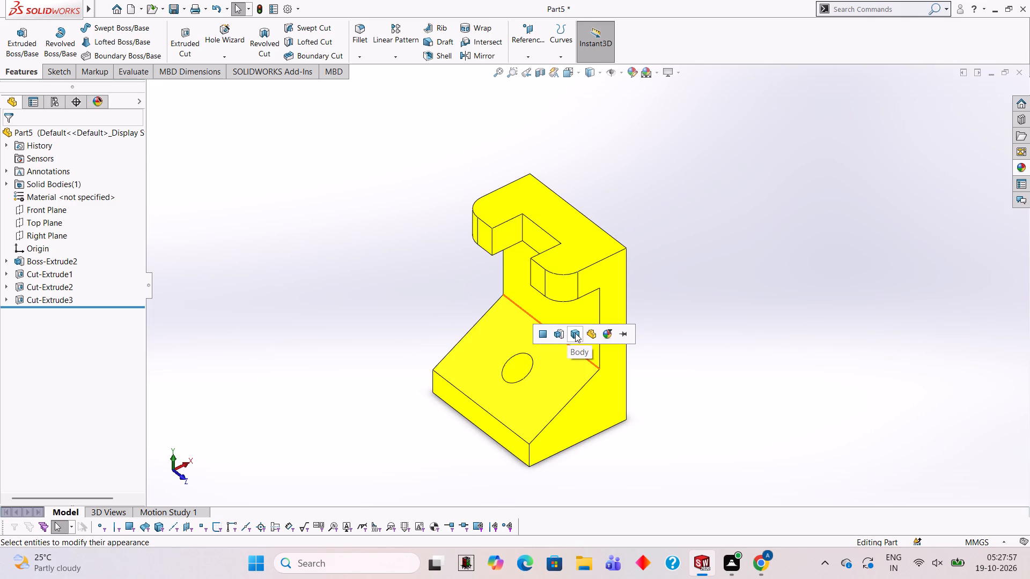
# Apply the Blue LED appearance to the inner face of the hole in the sloped foot.
pyautogui.click(1016, 165)
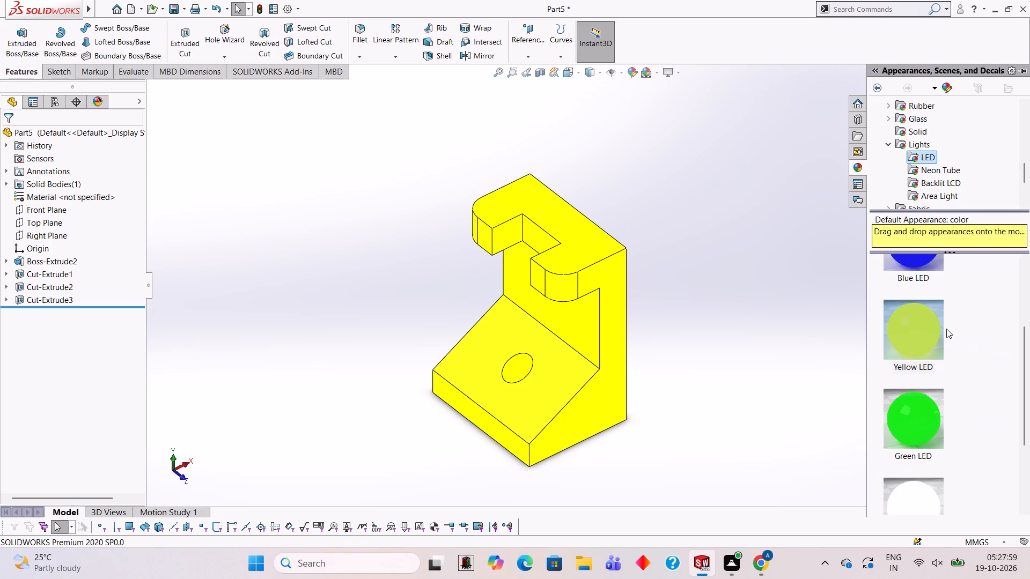
pyautogui.moveTo(906, 263); pyautogui.dragTo(508, 377)
pyautogui.click(508, 377)
# Save the part in the Documents folder as C-CLAMP BRACKET in SOLIDWORKS Part format.
pyautogui.scroll(2, 775, 280)
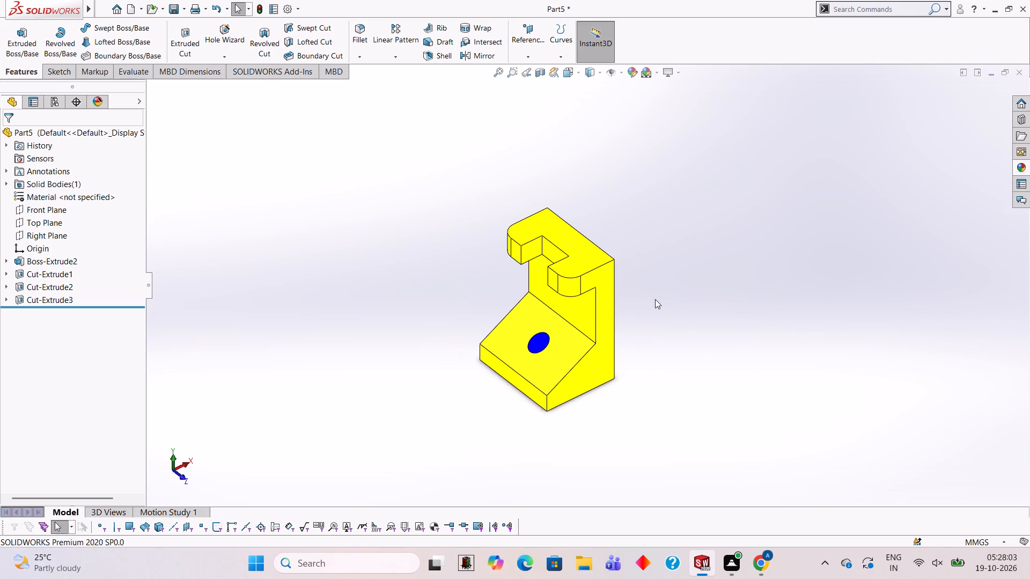
pyautogui.scroll(1, 655, 299)
pyautogui.scroll(-2, 652, 303)
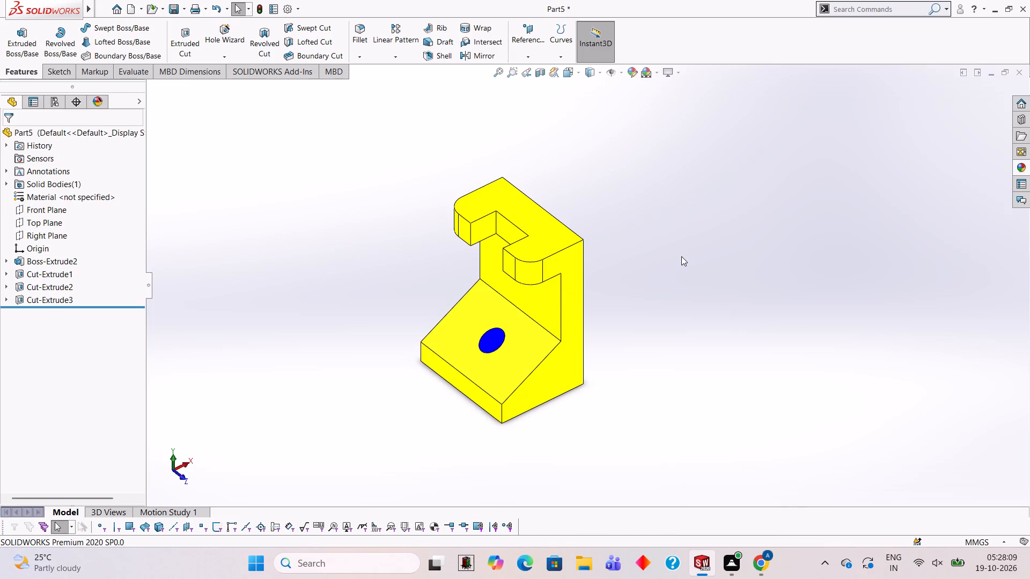
pyautogui.hotkey('ctrl', 's')
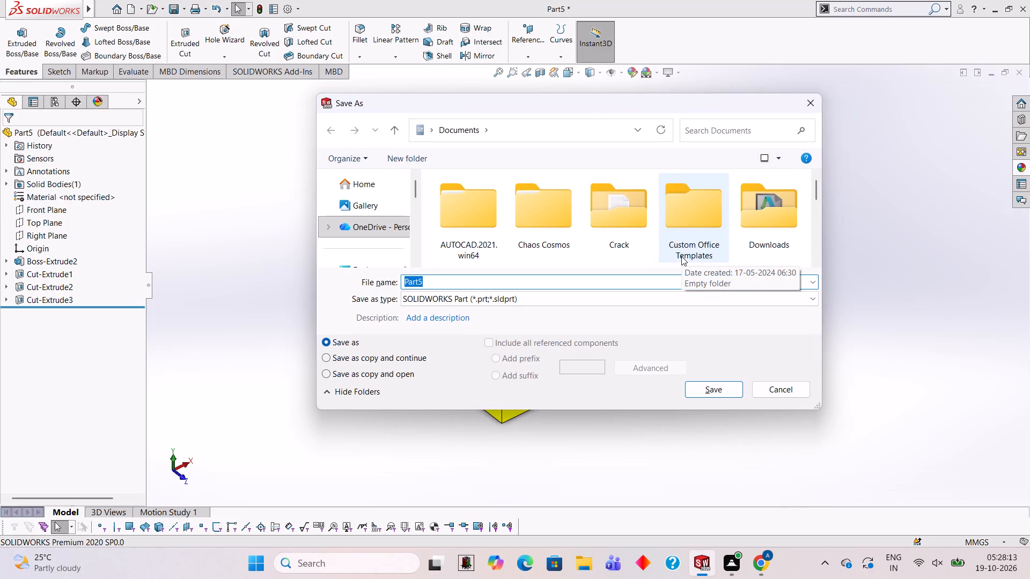
pyautogui.press('c')
pyautogui.press('-')
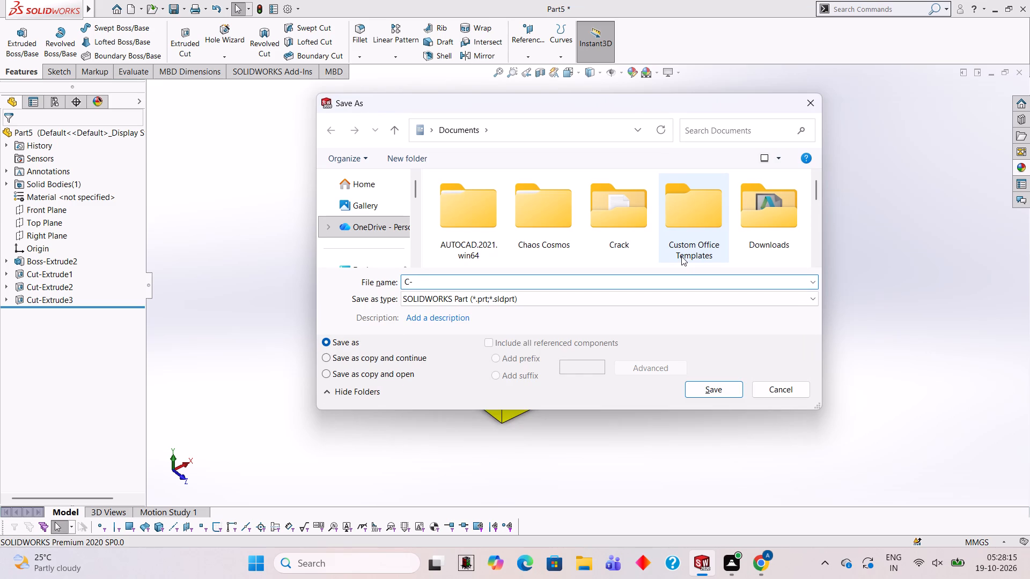
pyautogui.write('CLAM')
pyautogui.write('P')
pyautogui.press('space')
pyautogui.write('BRACKET')
pyautogui.press('space')
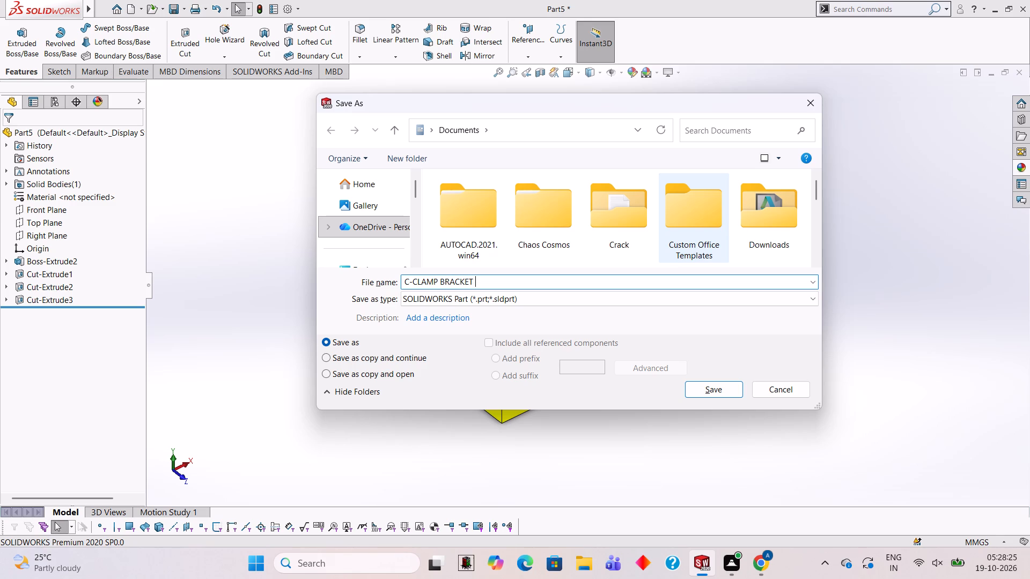
pyautogui.press('Return')
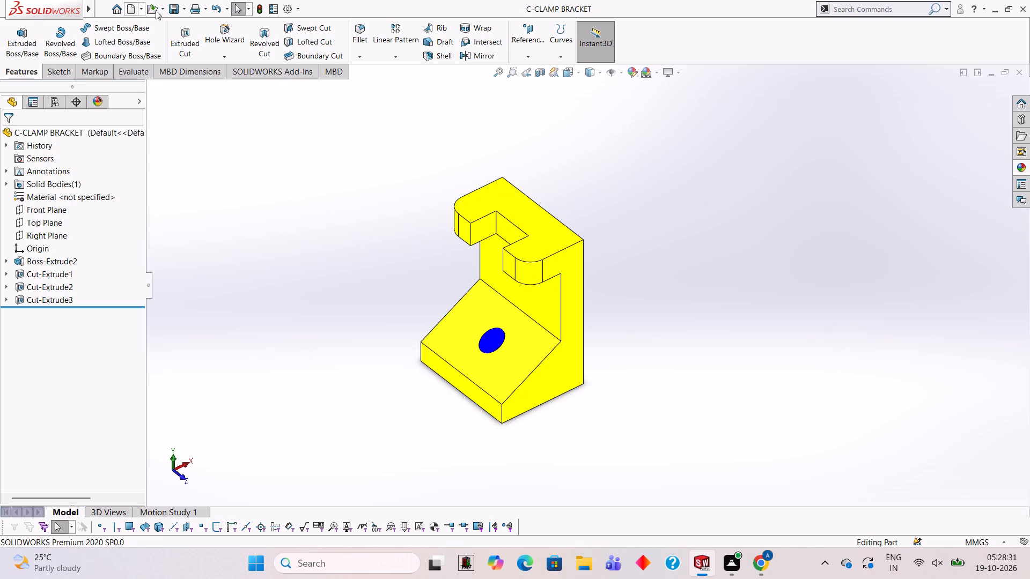
# Save a copy of the bracket as an Adobe PDF named C-CLAMP BRACKET in the Documents folder.
pyautogui.click(183, 5)
pyautogui.click(200, 39)
pyautogui.click(632, 304)
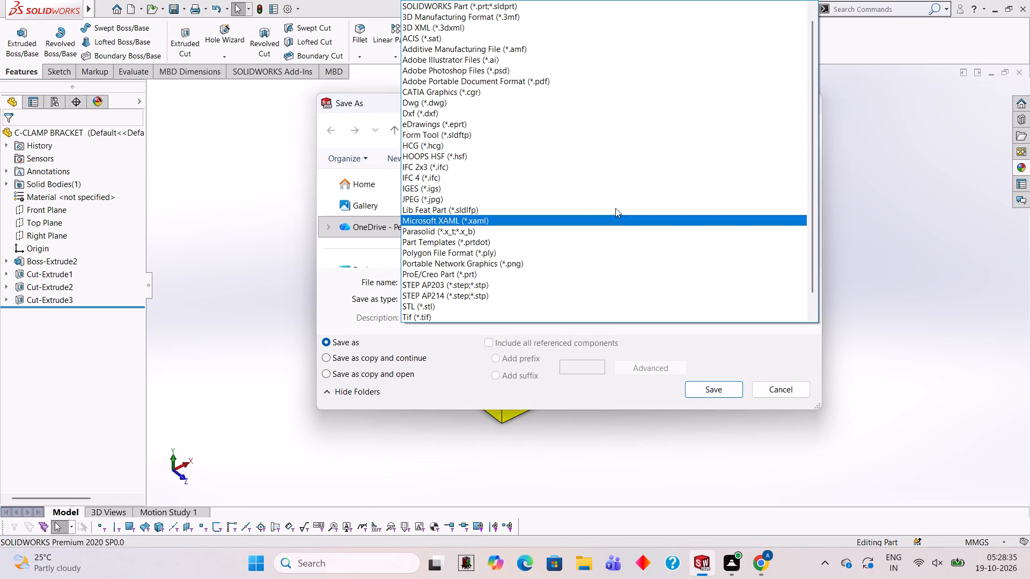
pyautogui.click(566, 85)
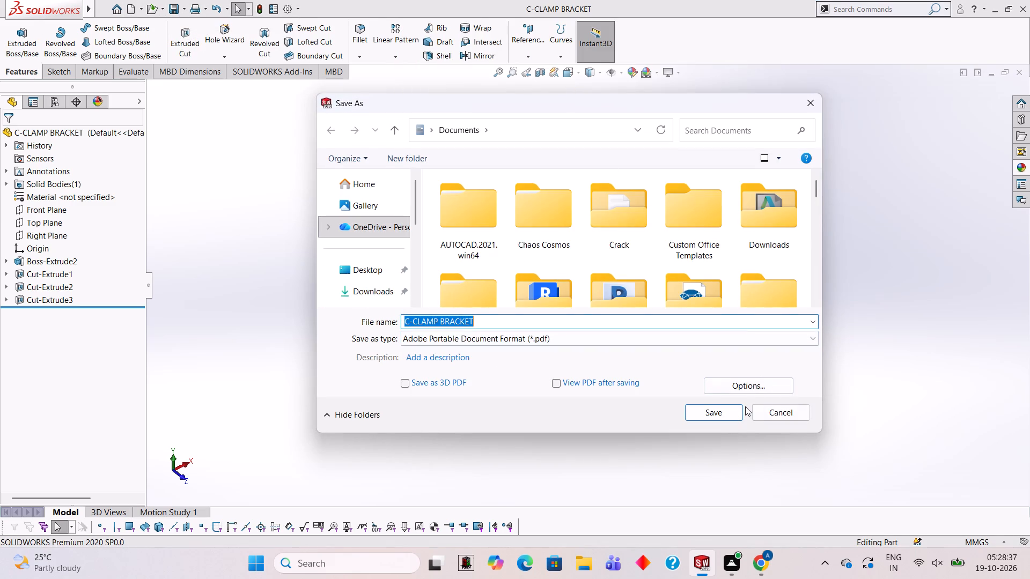
pyautogui.click(734, 407)
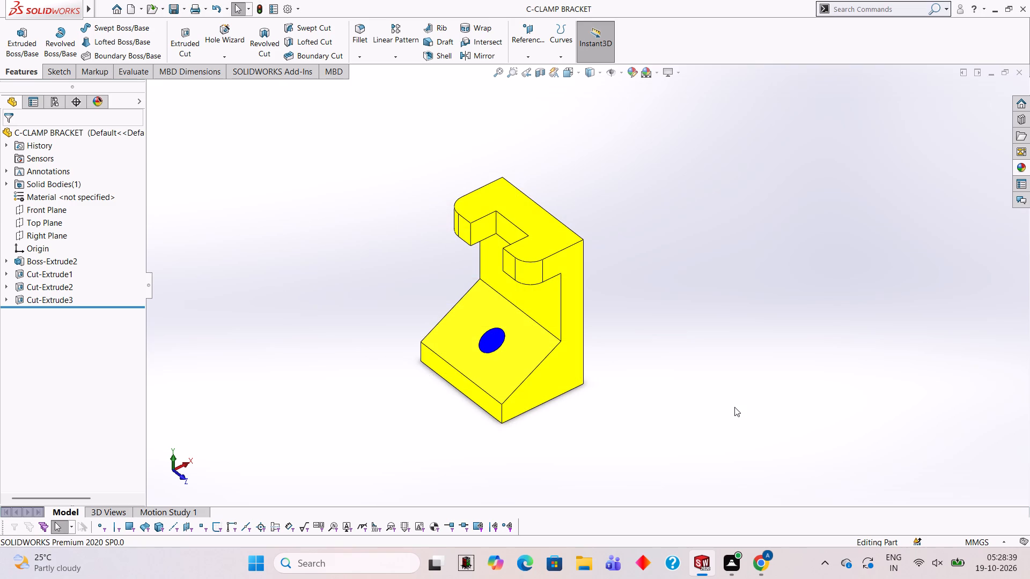